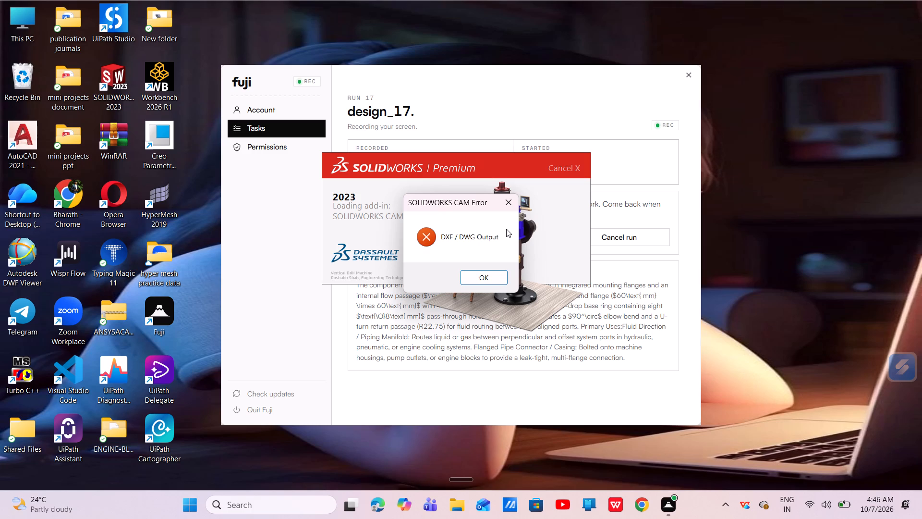
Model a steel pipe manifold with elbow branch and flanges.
Dismiss the SOLIDWORKS CAM add-in error and create a new part document.
left_click(483, 275)
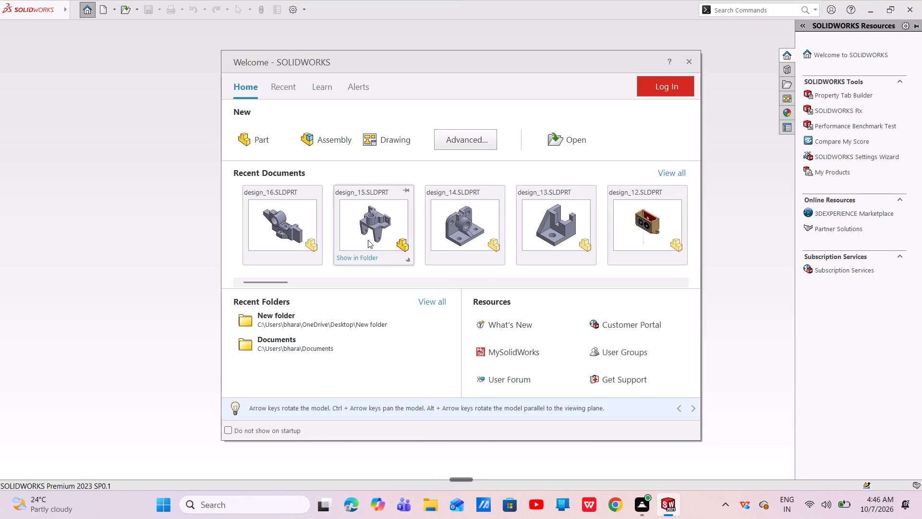
left_click(252, 135)
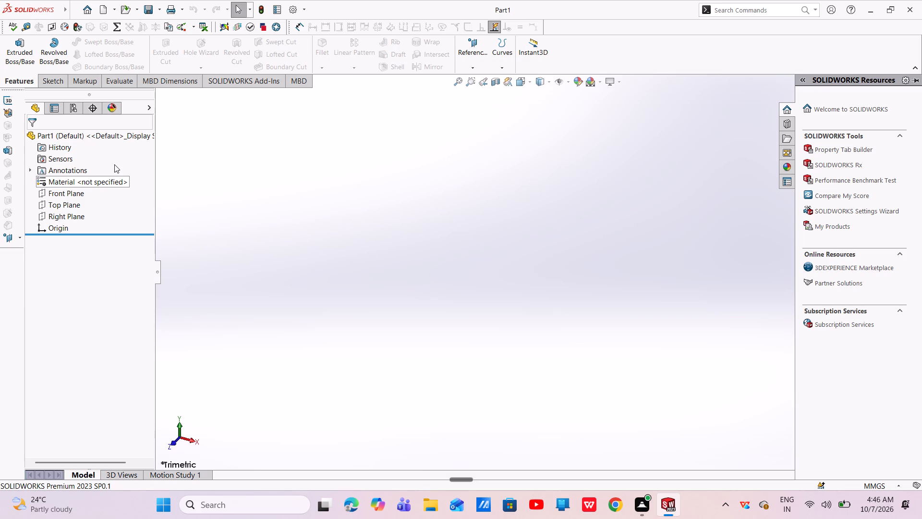
Switch the part's background scene to plain white.
left_click(598, 86)
left_click(597, 108)
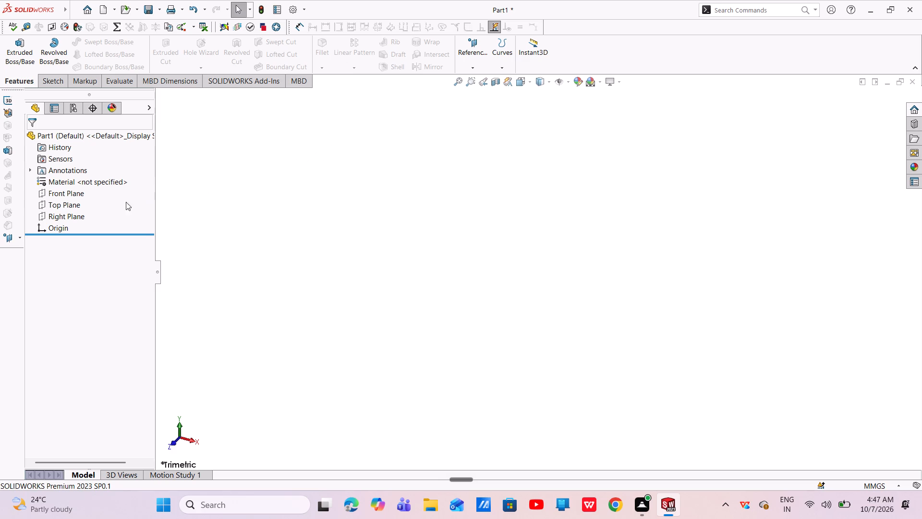
On the Right Plane, sketch a vertical line about 63 mm up from the origin and a connected horizontal line about 103 mm long toward +Z.
left_click(80, 217)
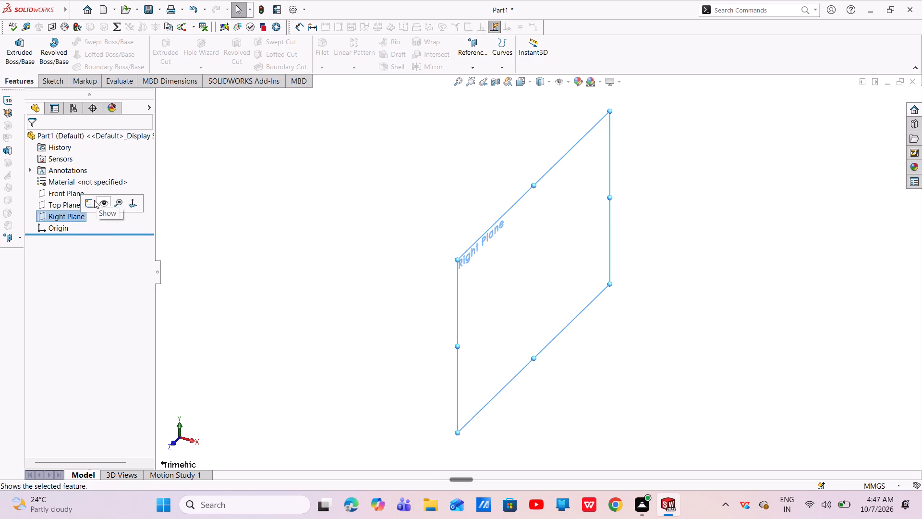
left_click(91, 202)
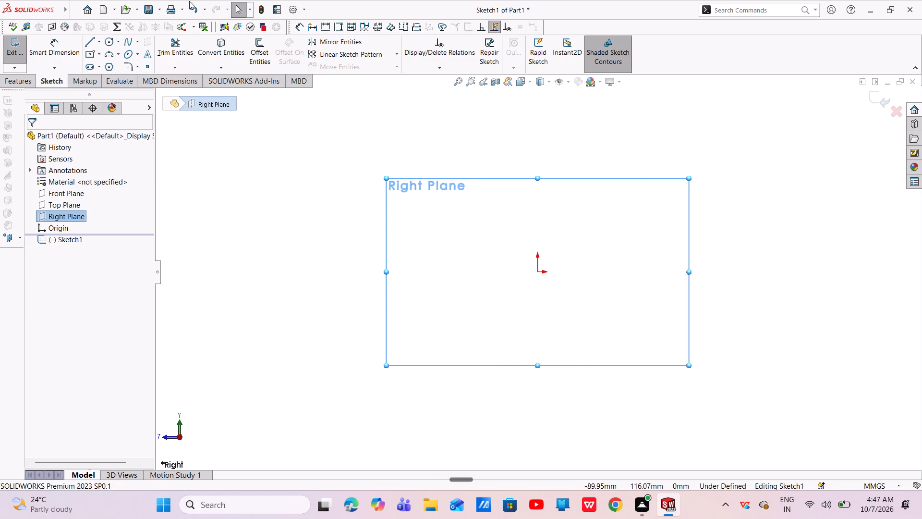
left_click(89, 43)
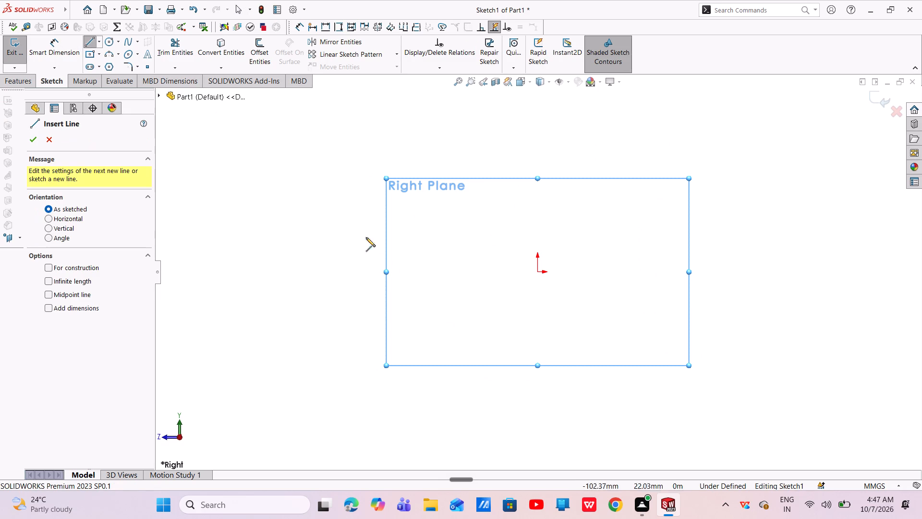
left_click(537, 271)
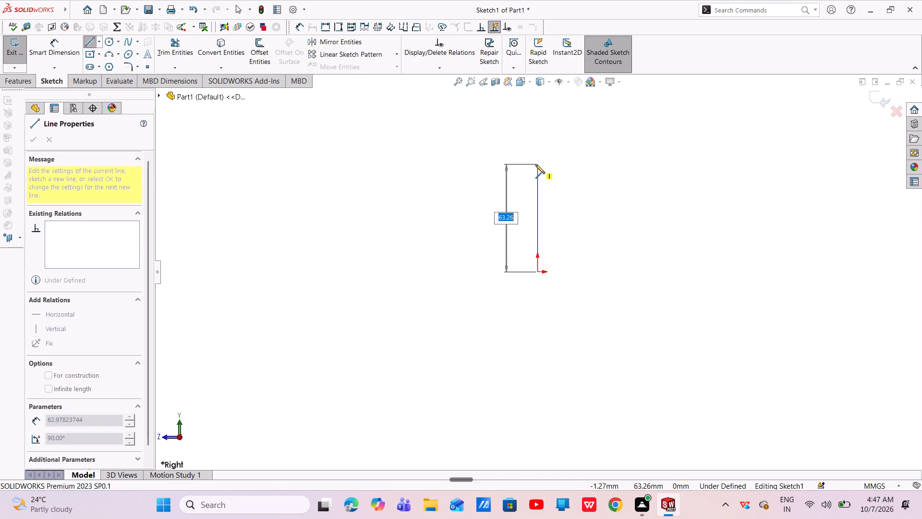
left_click(535, 164)
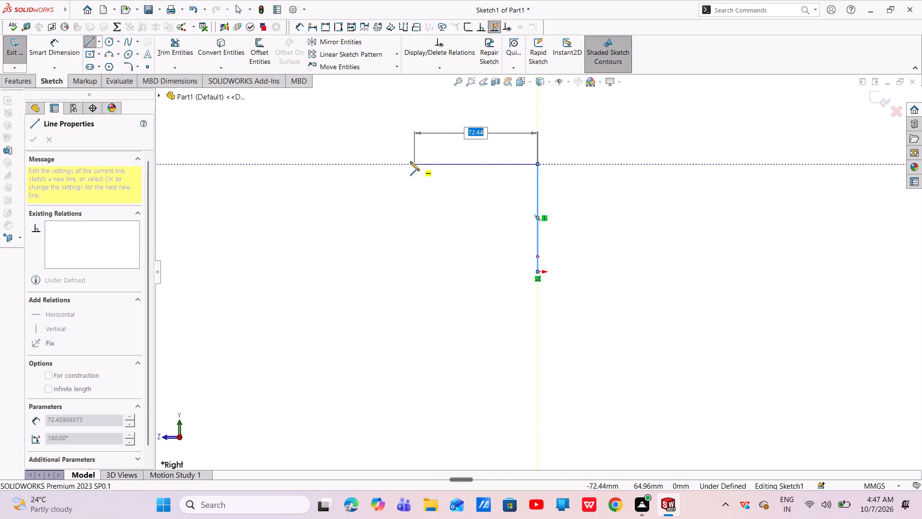
left_click(352, 165)
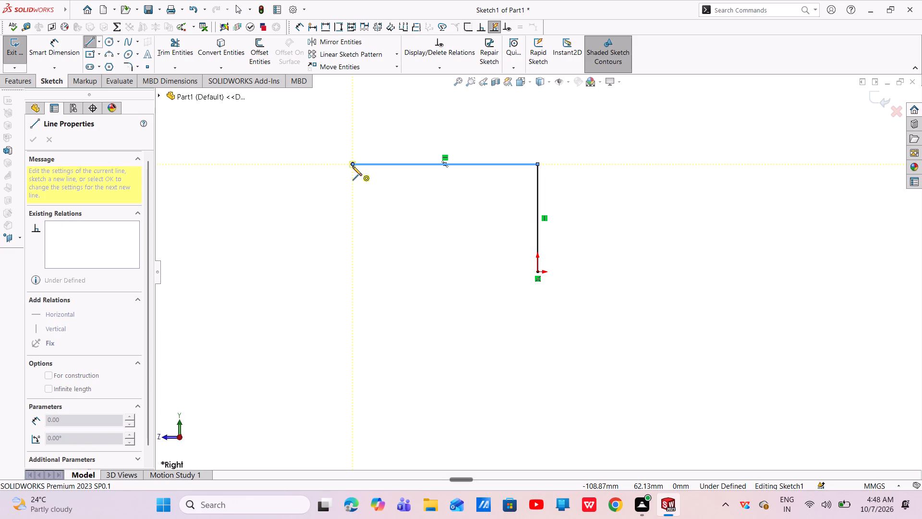
right_click(328, 185)
left_click(340, 191)
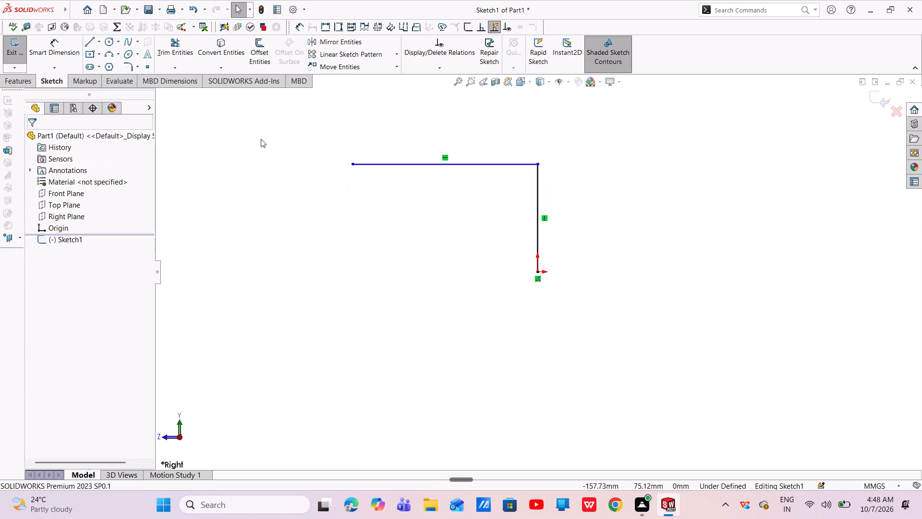
Dimension the path sketch's vertical line to 60 mm and its horizontal line to 143 mm.
left_click(71, 49)
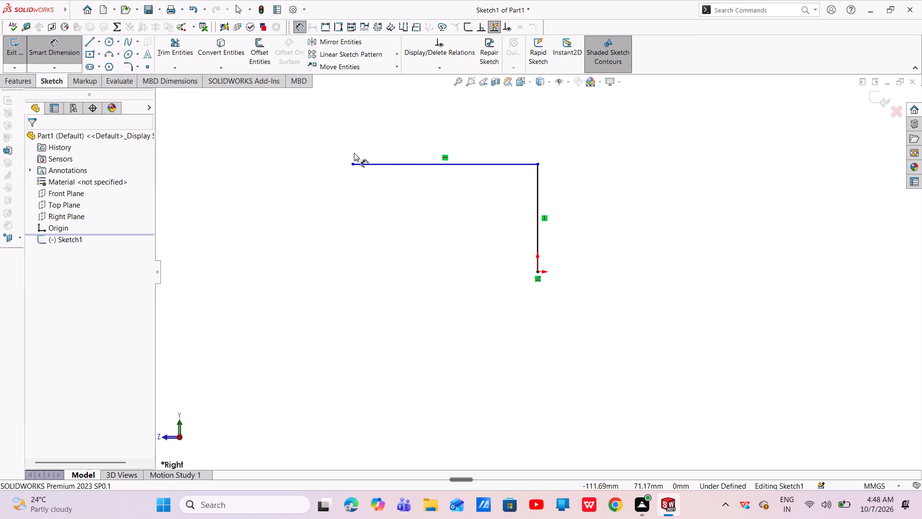
left_click(536, 230)
left_click(582, 223)
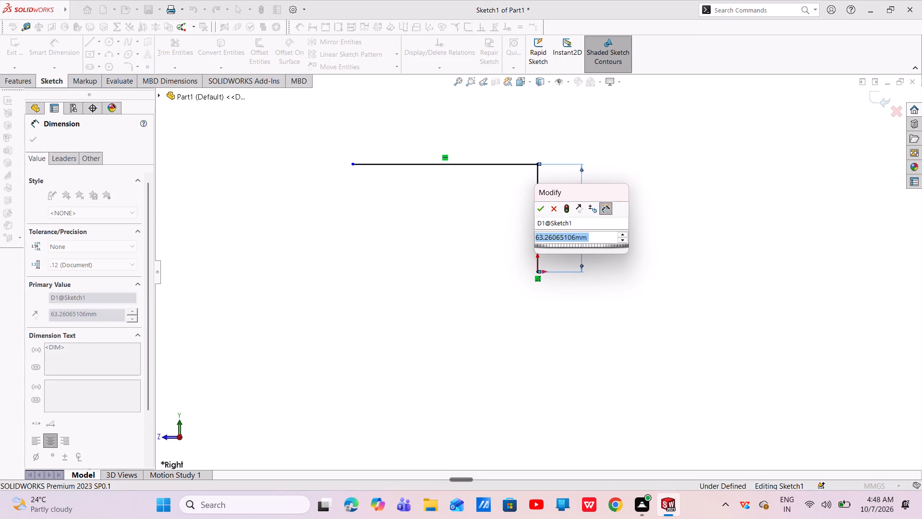
key("BackSpace")
type("60")
key("Return")
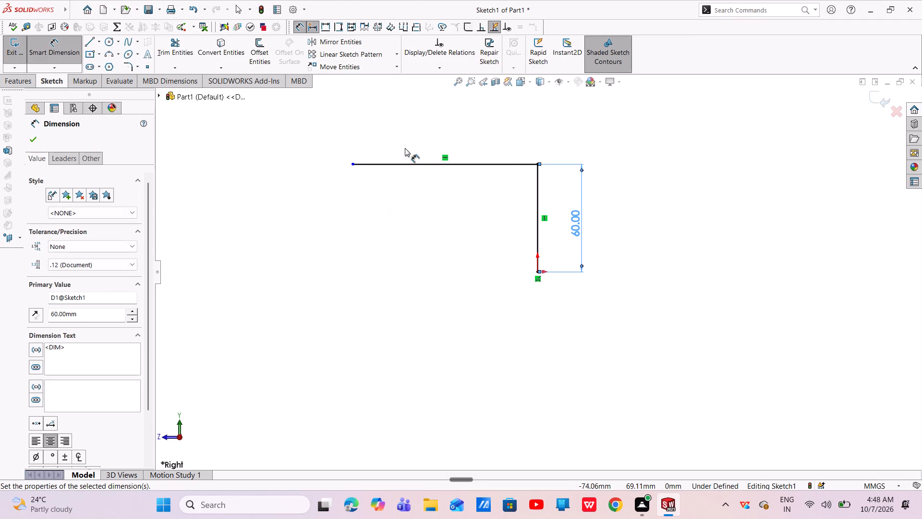
left_click(406, 164)
left_click(413, 127)
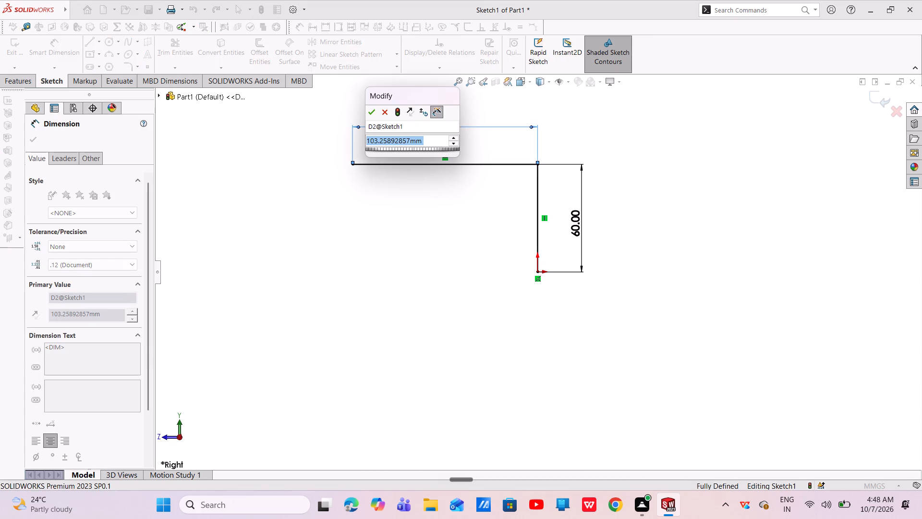
key("BackSpace")
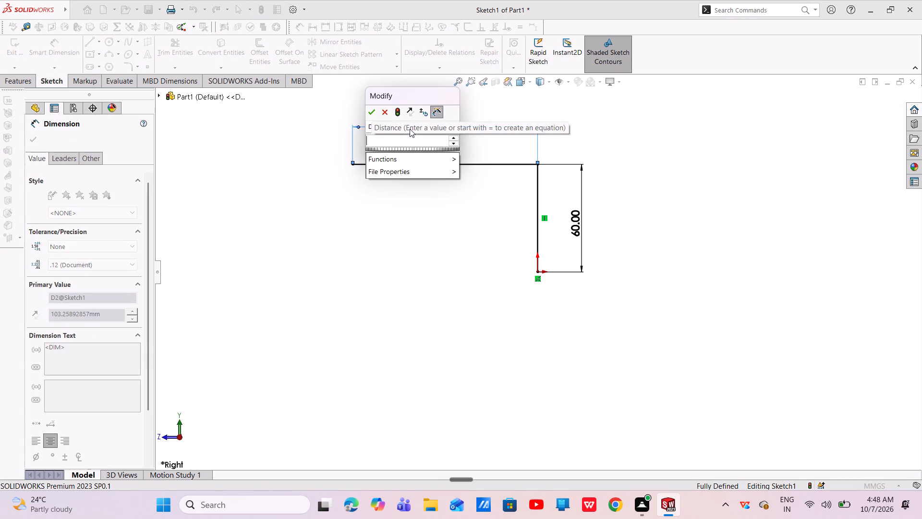
type("143")
key("Return")
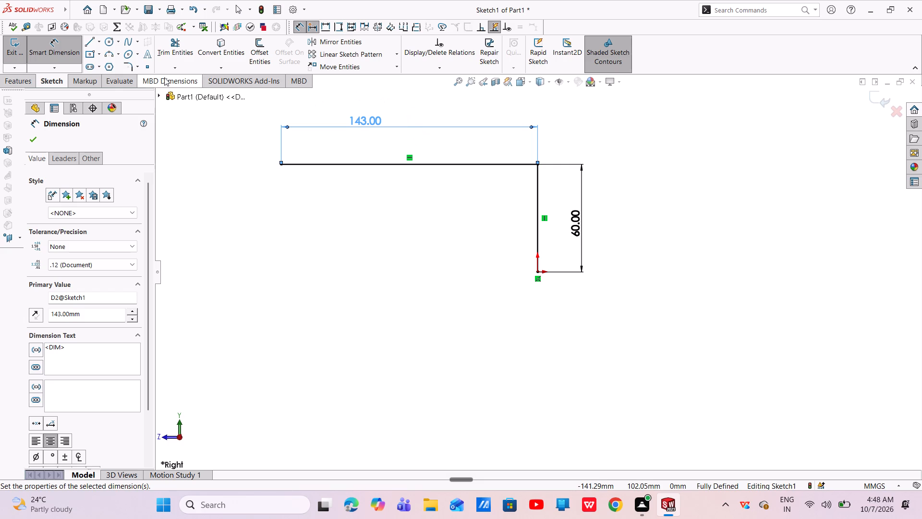
Round the corner between the two lines with a 40 mm sketch fillet and finish the sketch.
left_click(130, 66)
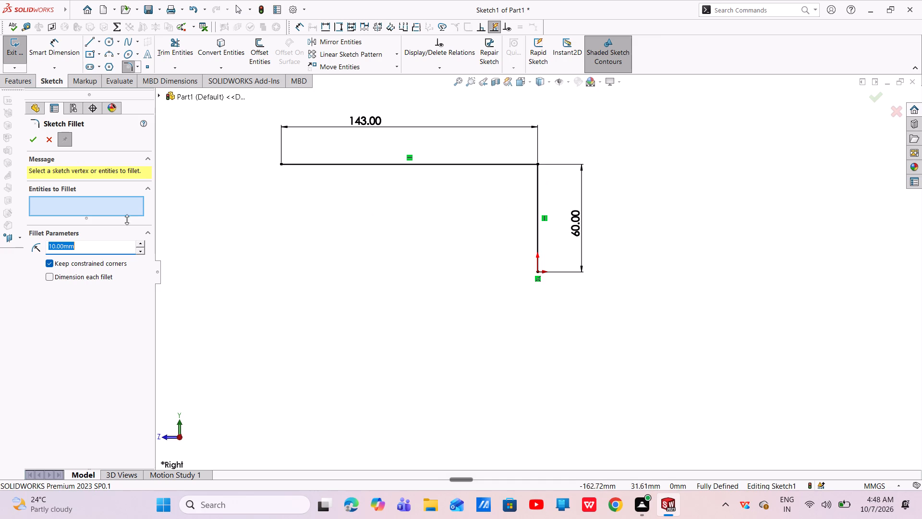
key("BackSpace")
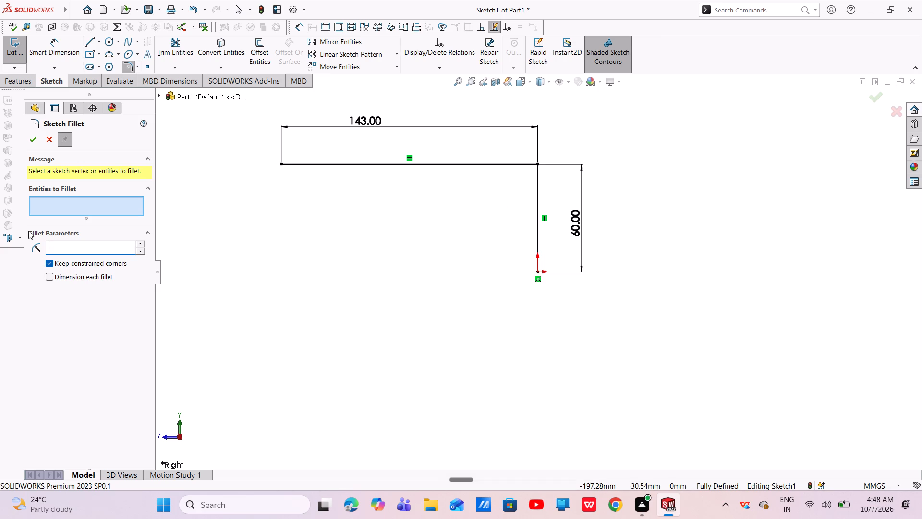
key("1")
key("BackSpace")
type("40")
key("Return")
left_click(536, 188)
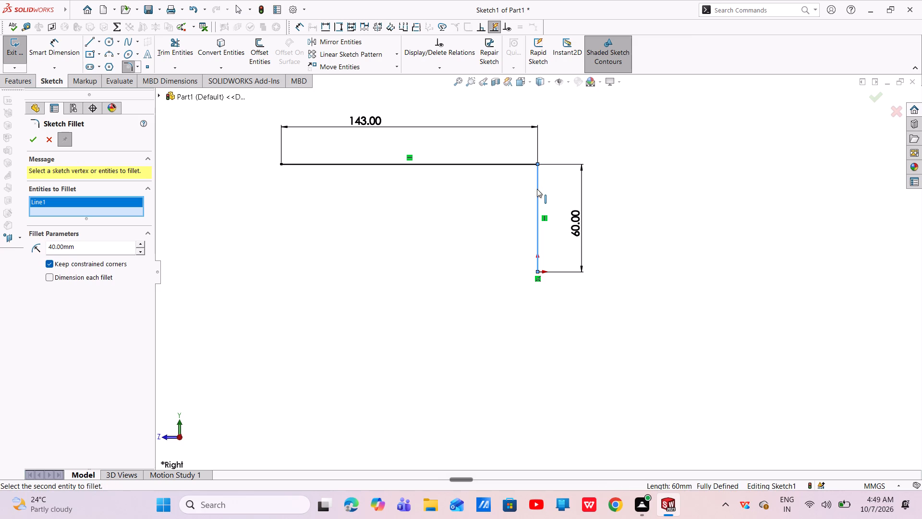
left_click(516, 164)
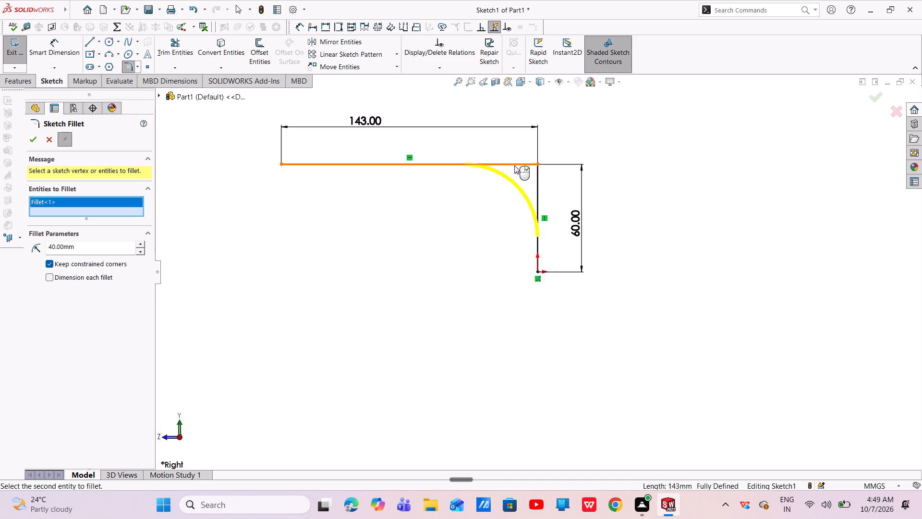
right_click(514, 165)
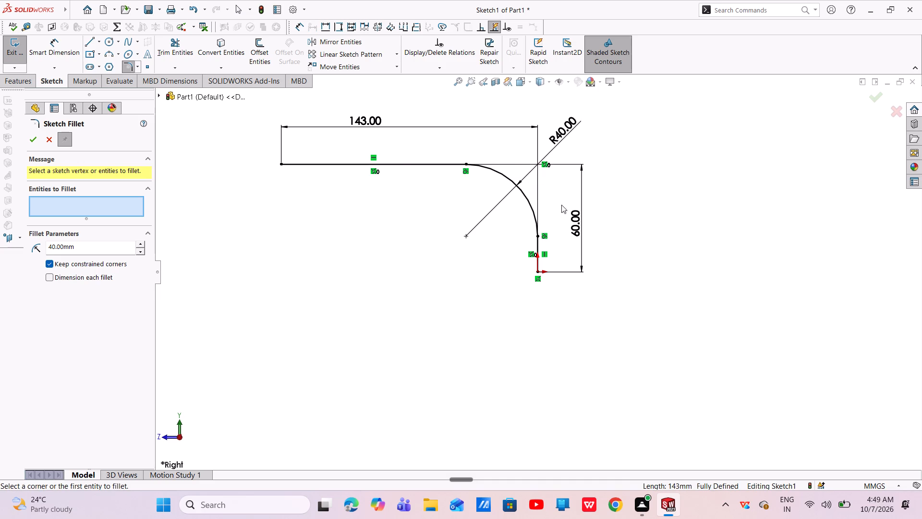
left_click(878, 100)
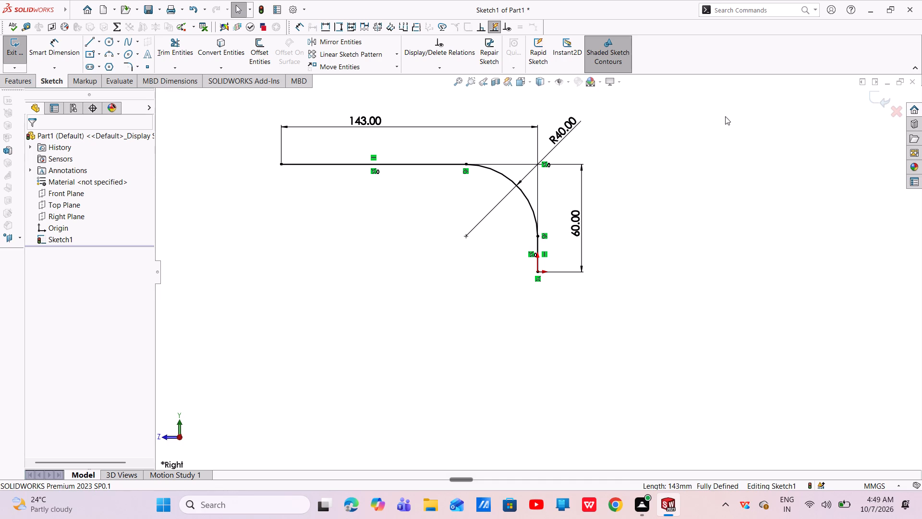
left_click(873, 93)
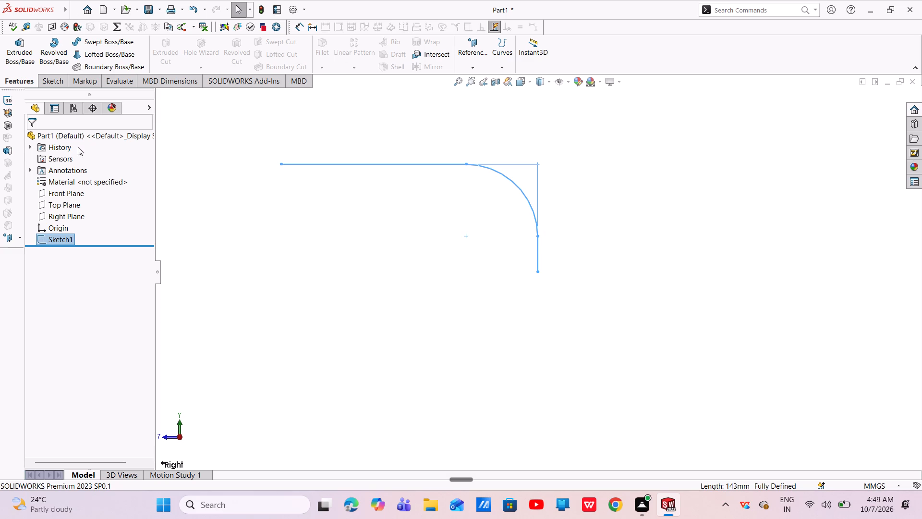
On the Top Plane, sketch a 40 mm diameter circle centred on the origin at the path's lower end.
left_click(66, 208)
middle_click_drag(319, 235, 320, 235)
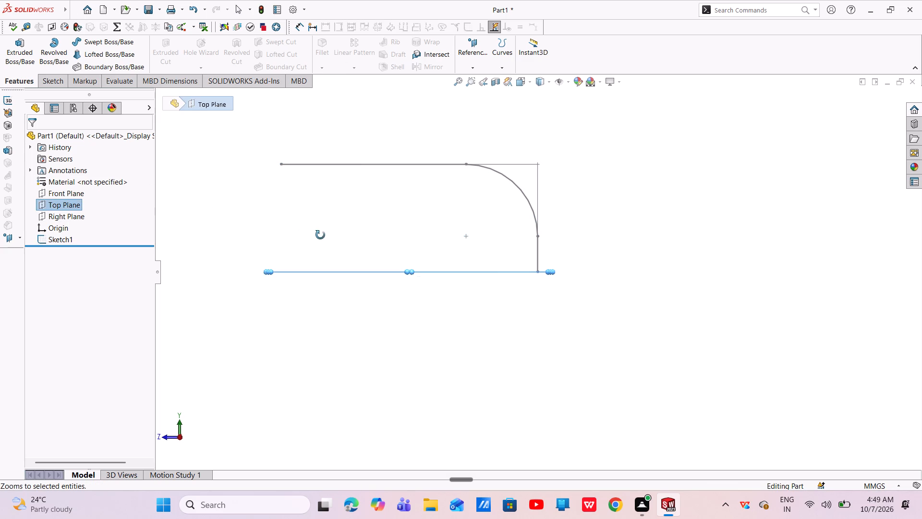
middle_click_drag(320, 235, 333, 301)
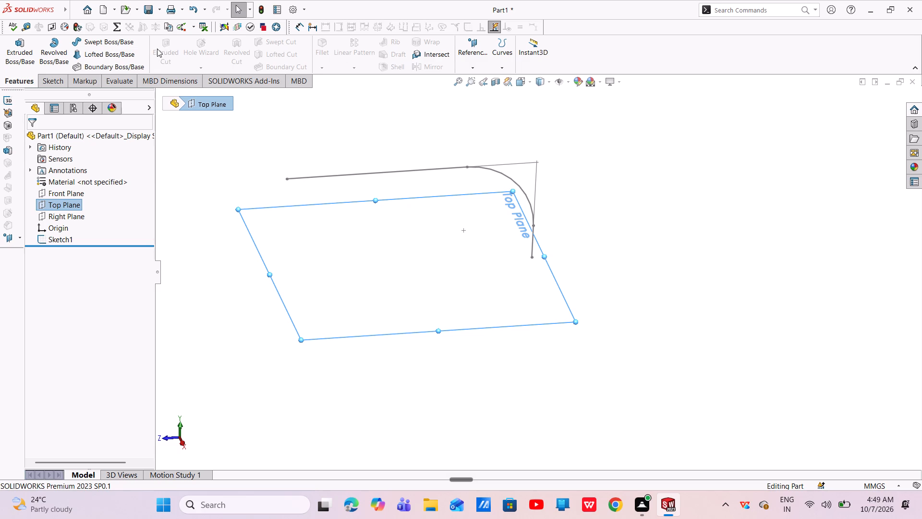
left_click(47, 80)
left_click(108, 38)
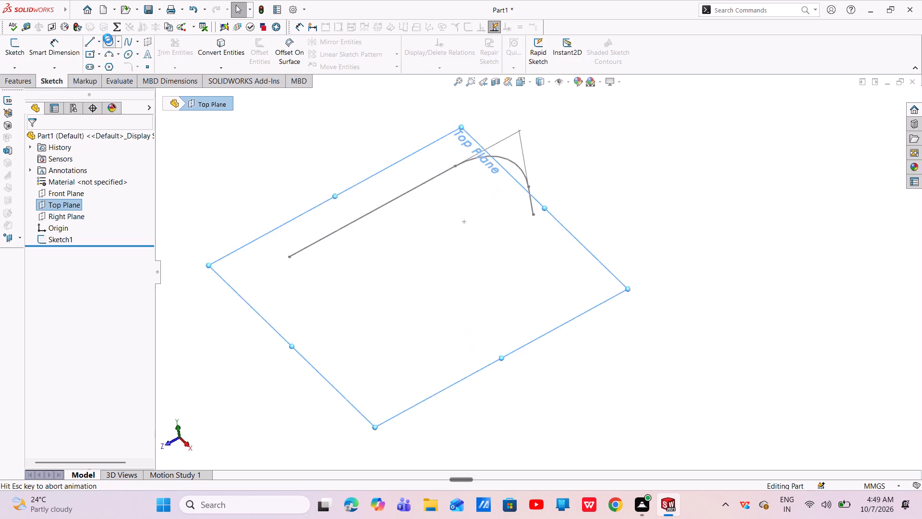
scroll(552, 145, "up", 1)
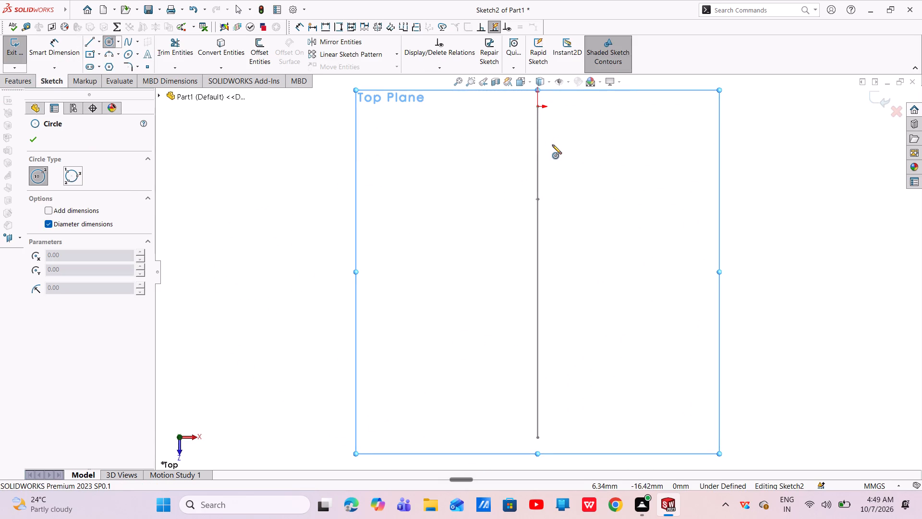
scroll(552, 145, "up", 1)
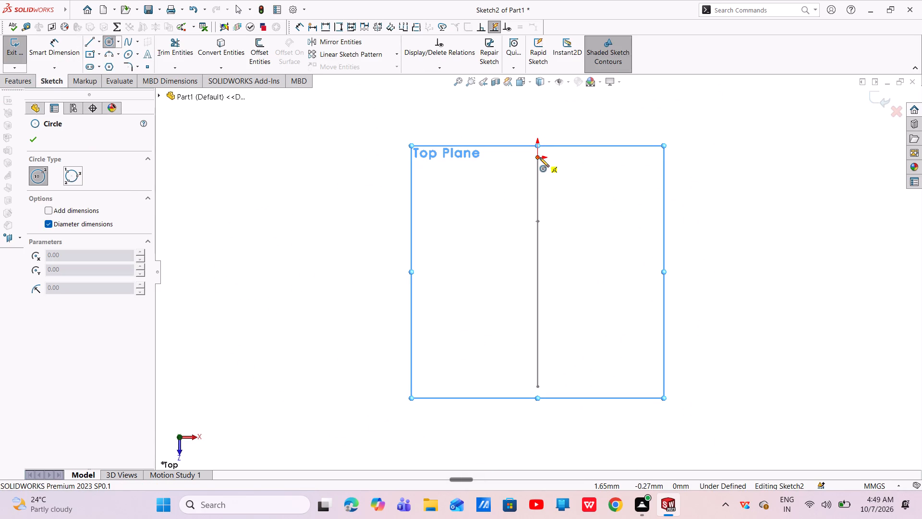
middle_click_drag(540, 157, 516, 136)
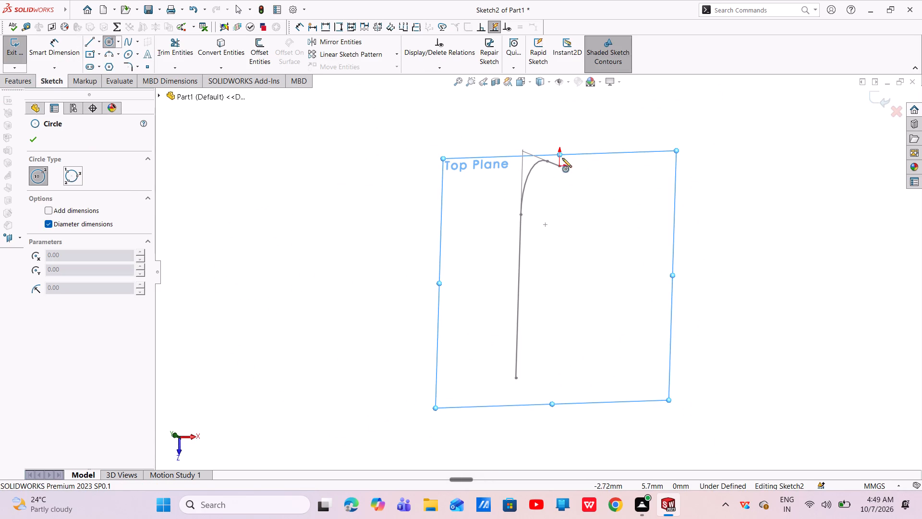
left_click(560, 167)
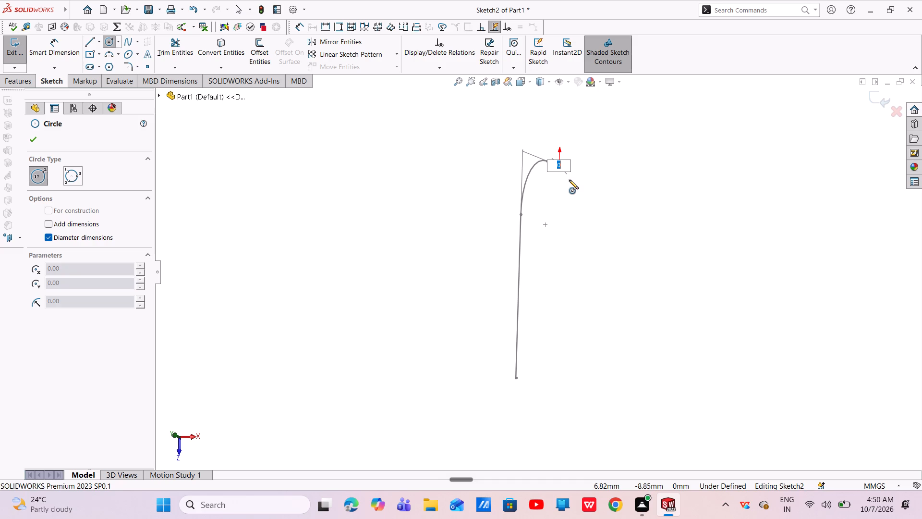
type("40")
key("Return")
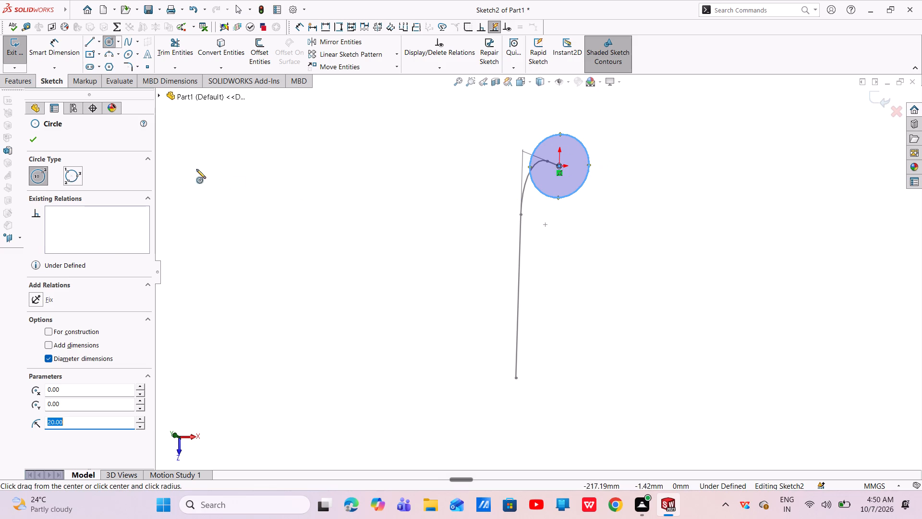
left_click(31, 137)
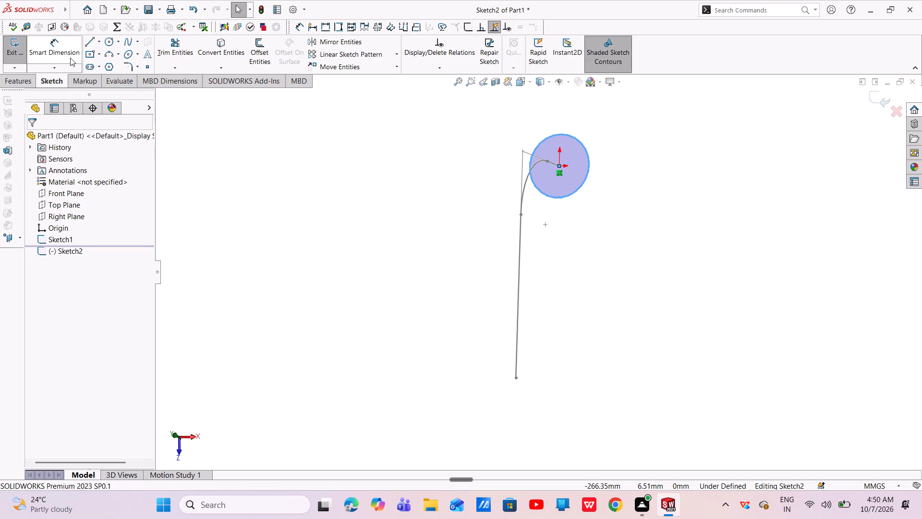
Dimension the profile circle's diameter as 40 mm and finish the sketch.
left_click(70, 58)
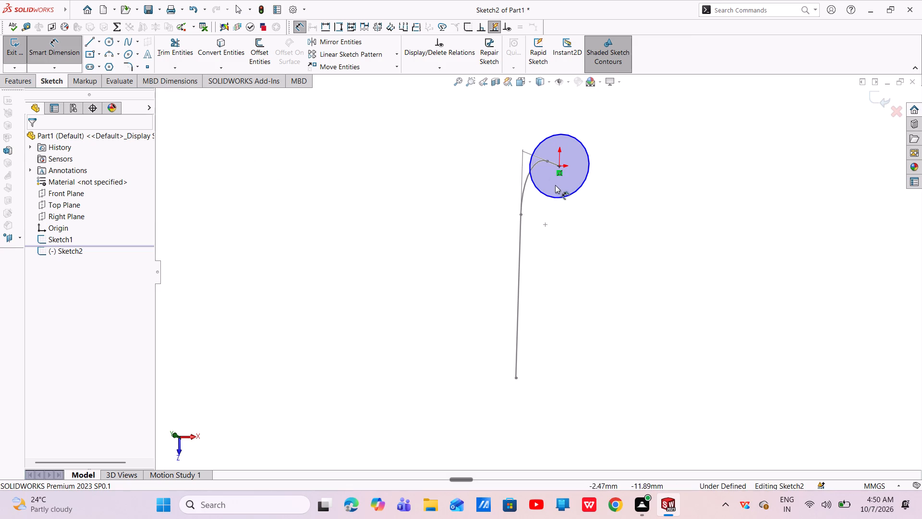
left_click(562, 195)
left_click(629, 151)
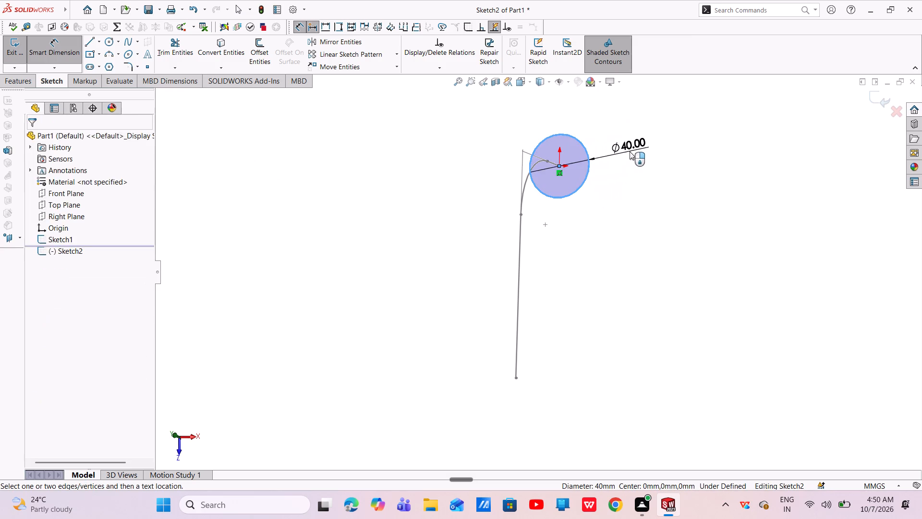
left_click(582, 136)
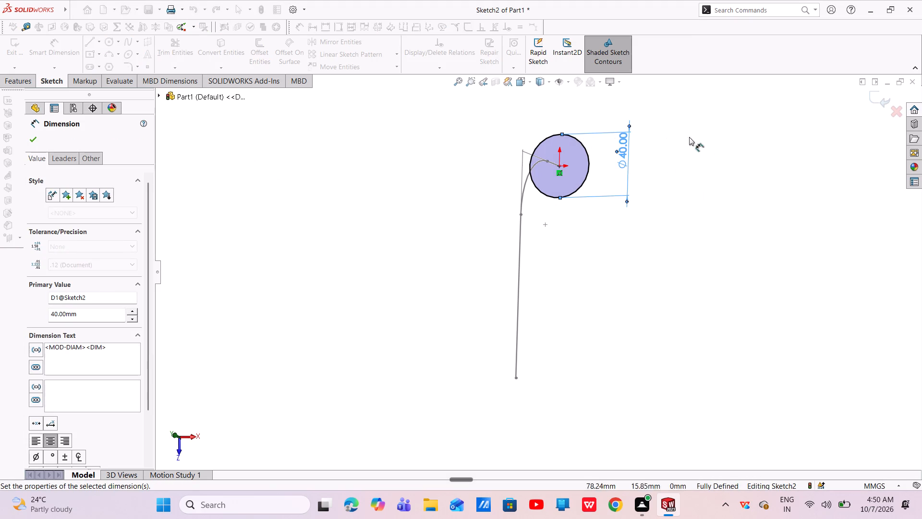
left_click(879, 97)
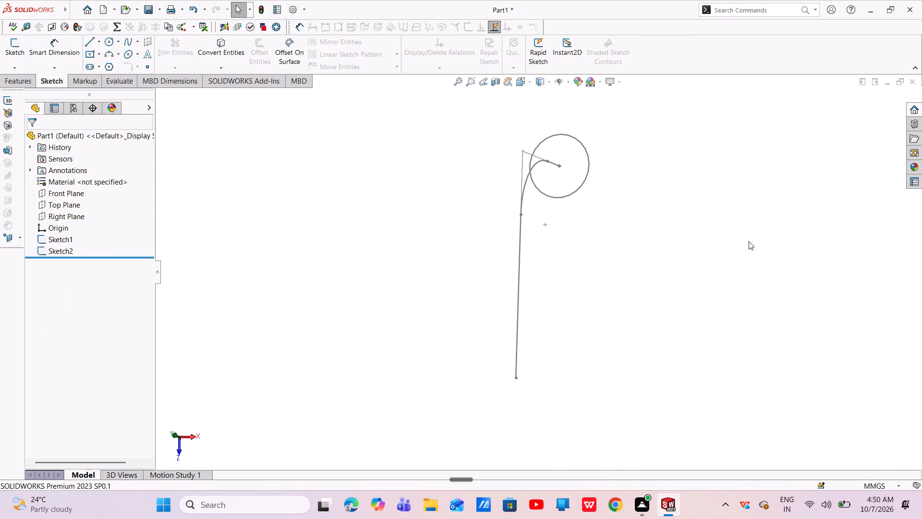
Create a swept boss using the 40 mm circle as the profile and the filleted elbow sketch as the path.
middle_click_drag(620, 306, 592, 272)
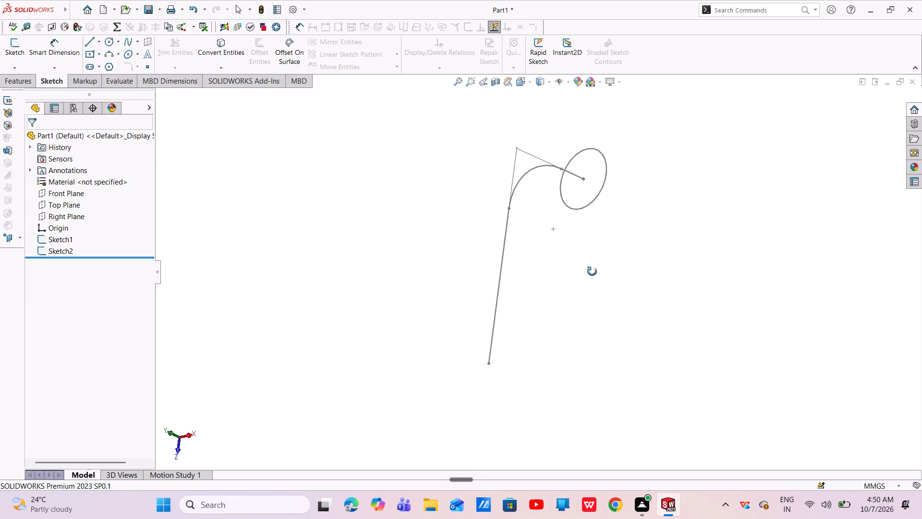
middle_click_drag(592, 272, 546, 265)
scroll(567, 232, "down", 1)
scroll(546, 265, "up", 3)
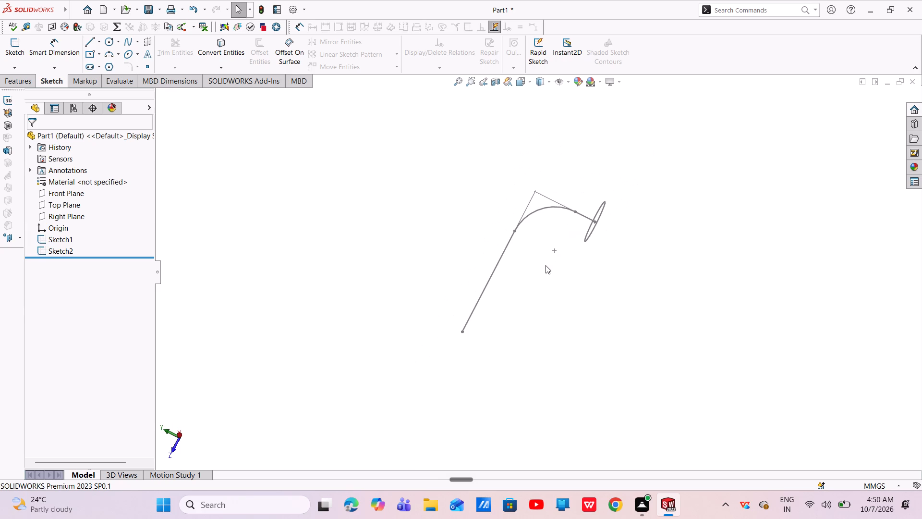
middle_click_drag(546, 265, 550, 245)
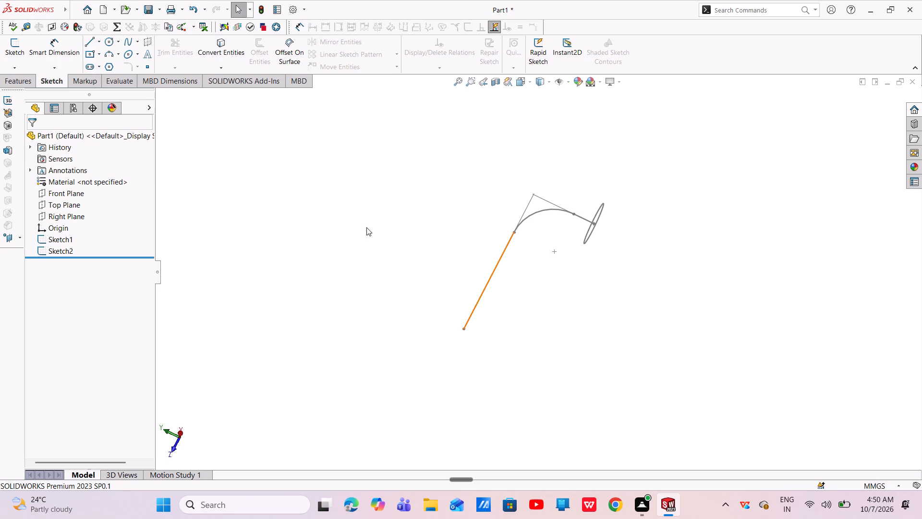
left_click(21, 80)
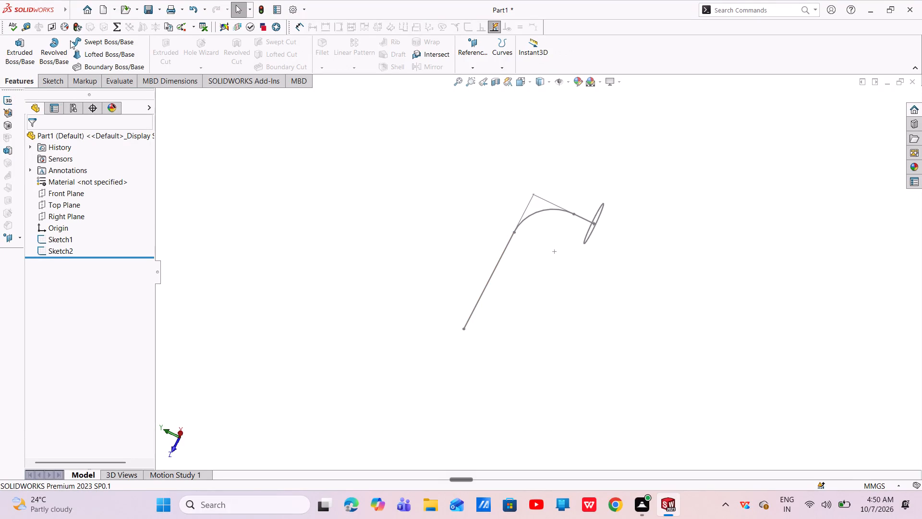
left_click(87, 37)
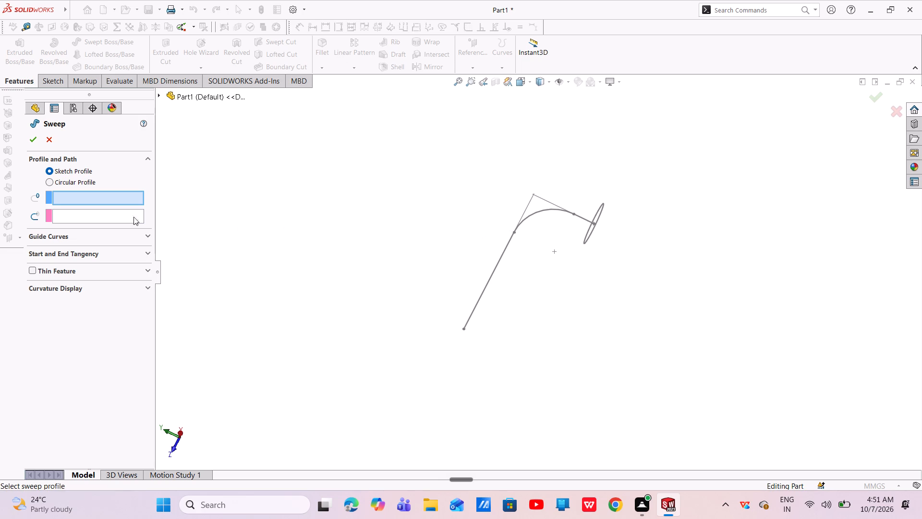
middle_click_drag(521, 384, 469, 324)
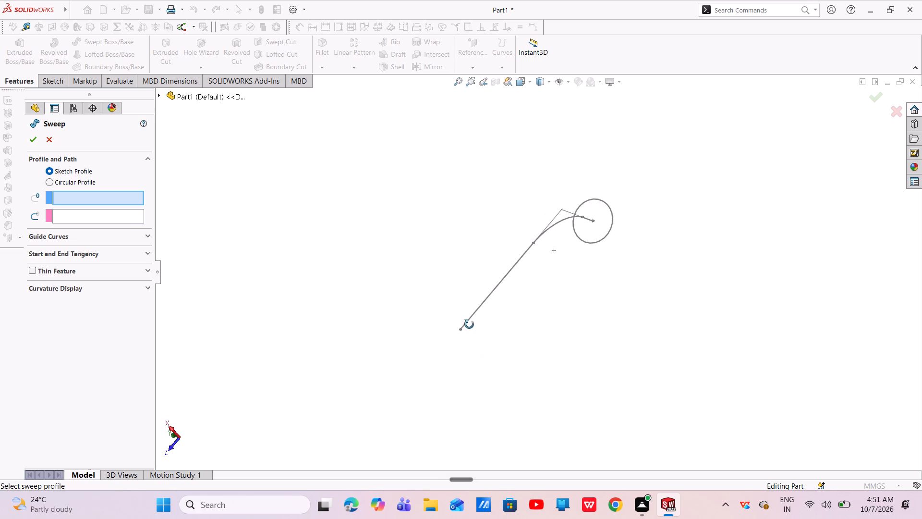
middle_click_drag(469, 324, 558, 408)
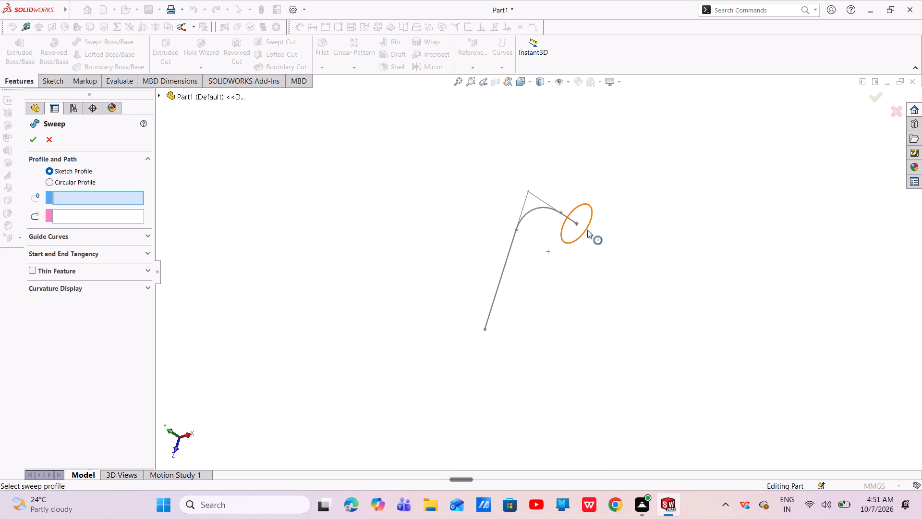
left_click(587, 229)
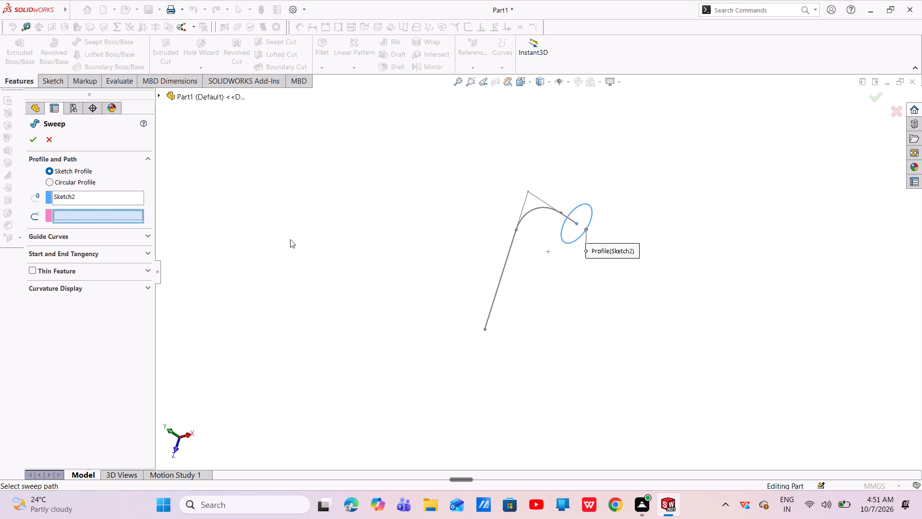
left_click(500, 276)
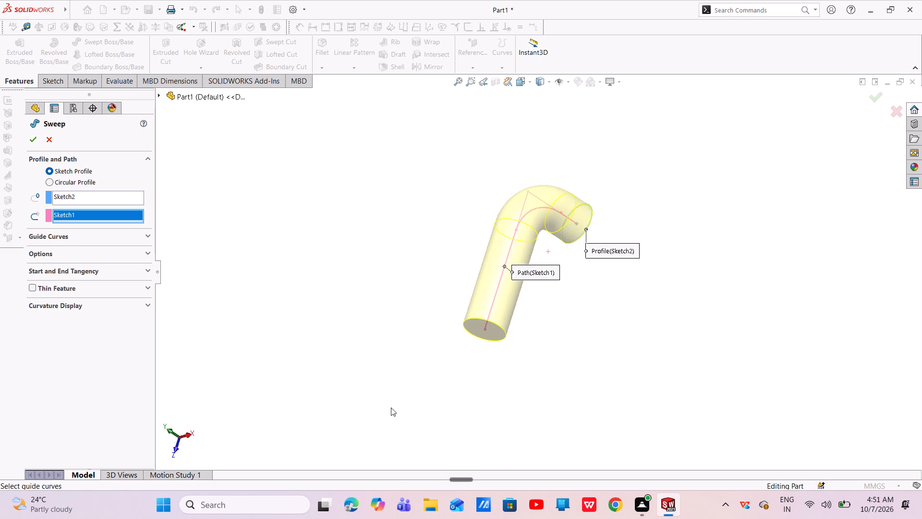
middle_click_drag(524, 358, 379, 301)
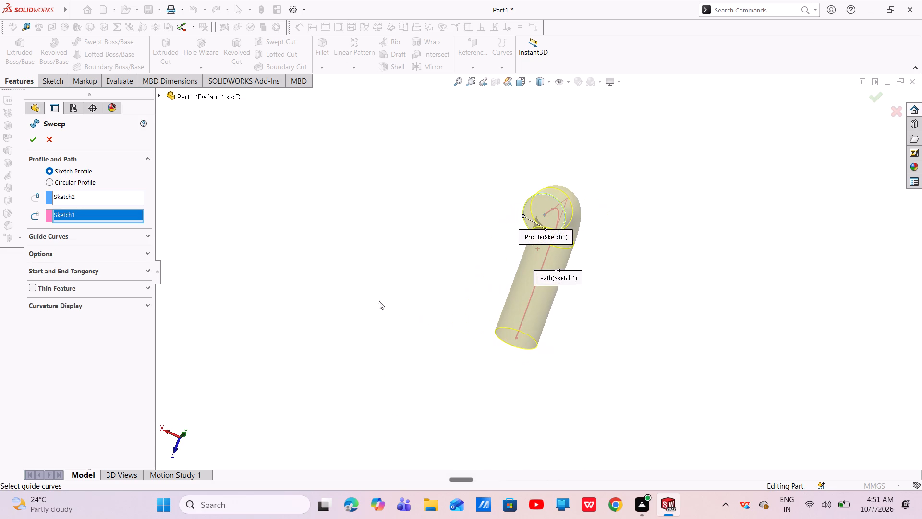
middle_click_drag(705, 136, 711, 357)
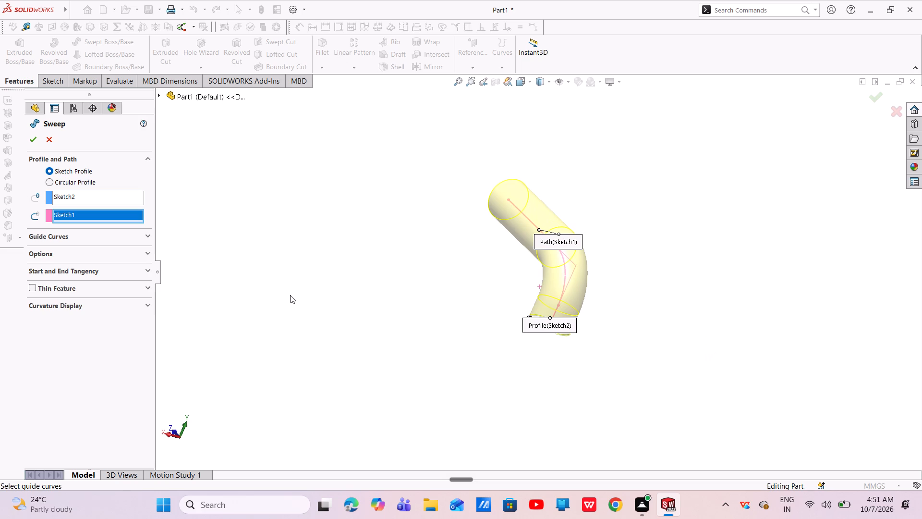
middle_click_drag(290, 295, 350, 345)
middle_click(371, 362)
middle_click_drag(376, 236, 373, 292)
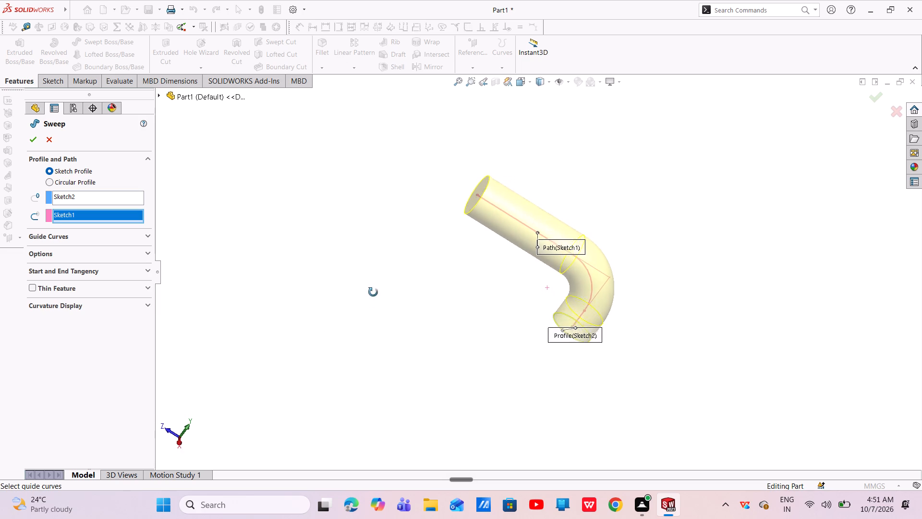
middle_click_drag(373, 292, 372, 350)
middle_click_drag(392, 295, 348, 267)
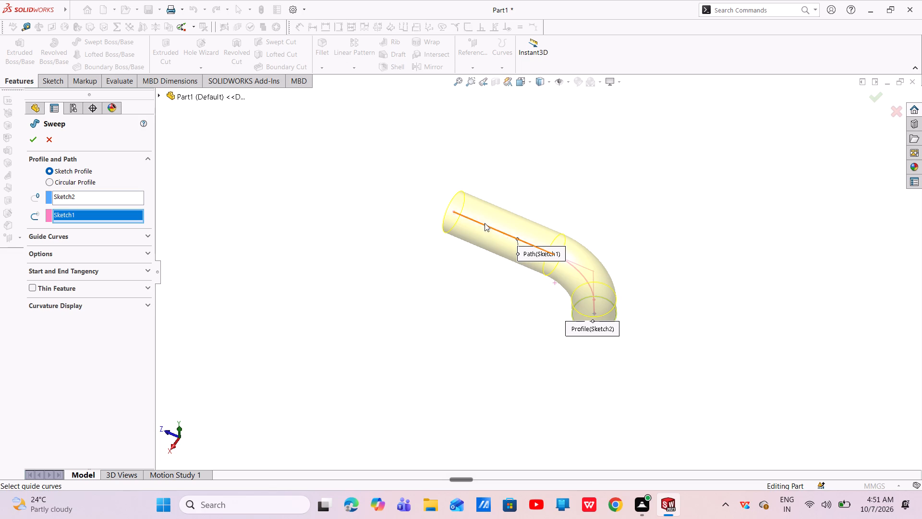
left_click(32, 141)
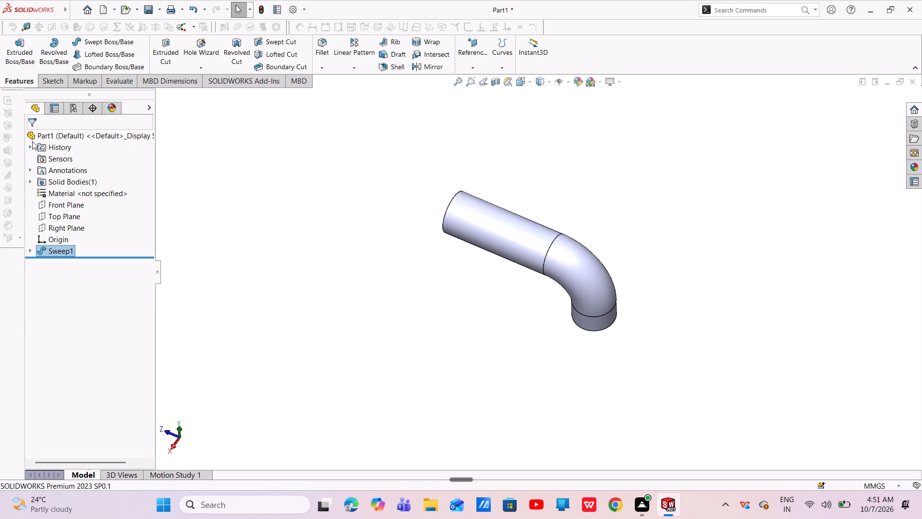
Apply a white colour appearance to the swept elbow pipe feature.
middle_click_drag(480, 357, 553, 323)
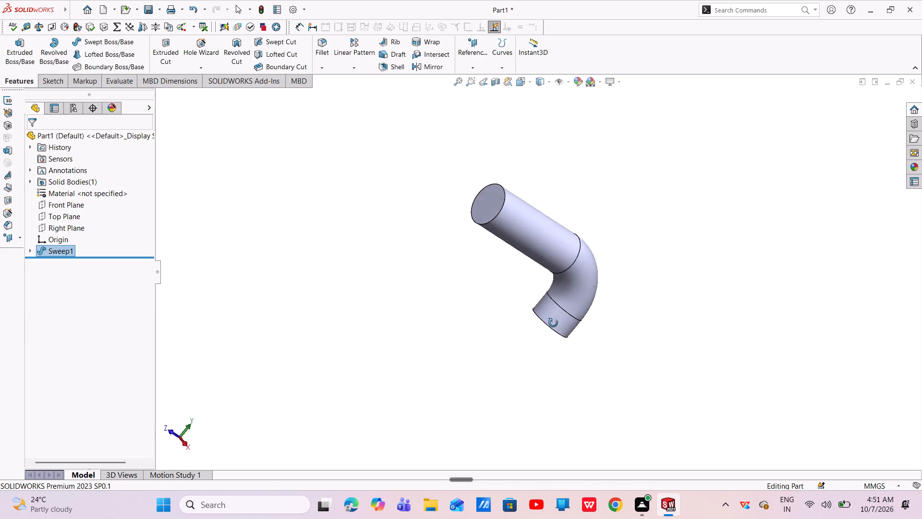
middle_click_drag(553, 323, 511, 322)
scroll(541, 283, "down", 1)
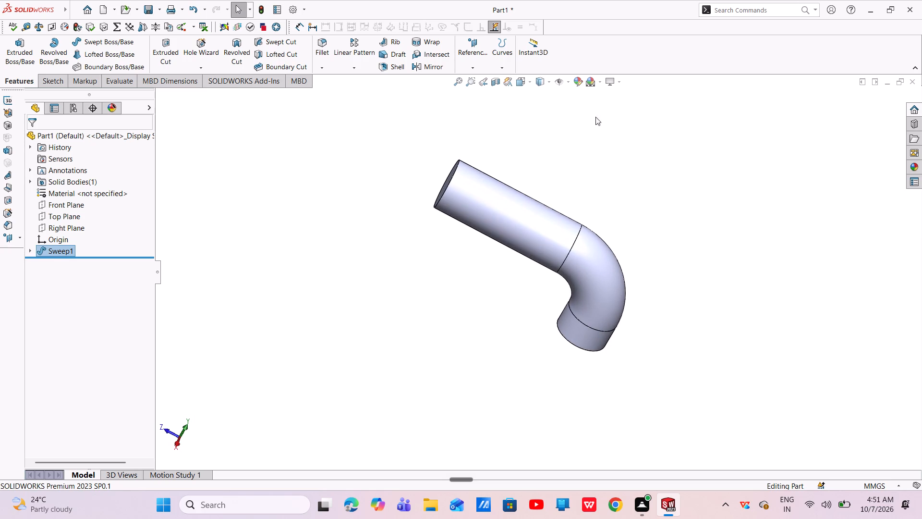
left_click(582, 83)
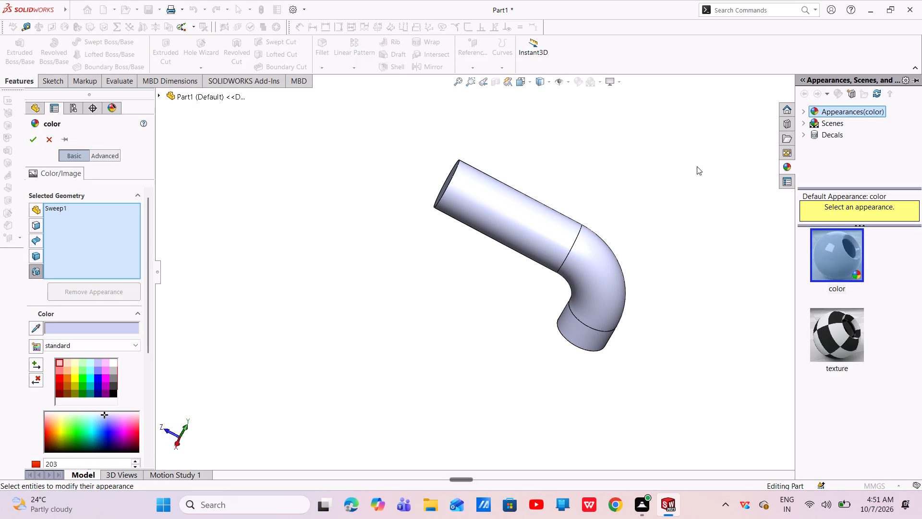
left_click(834, 268)
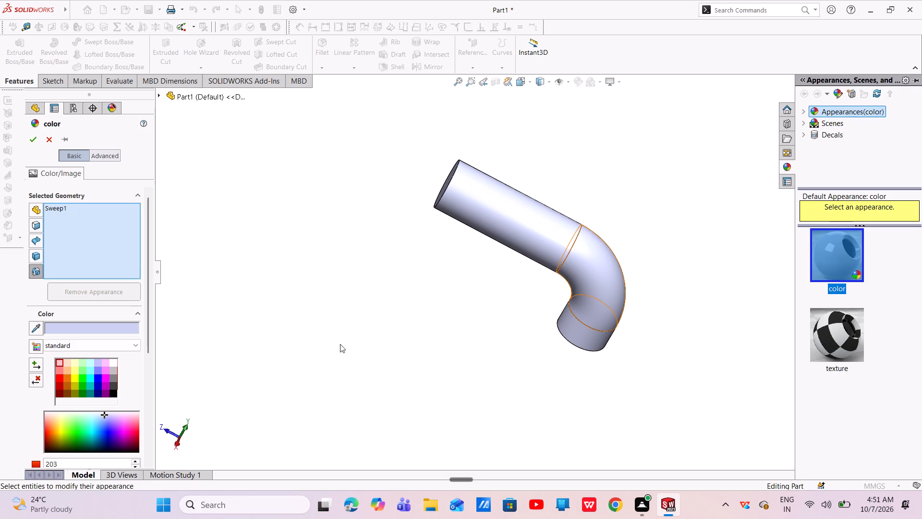
left_click(112, 359)
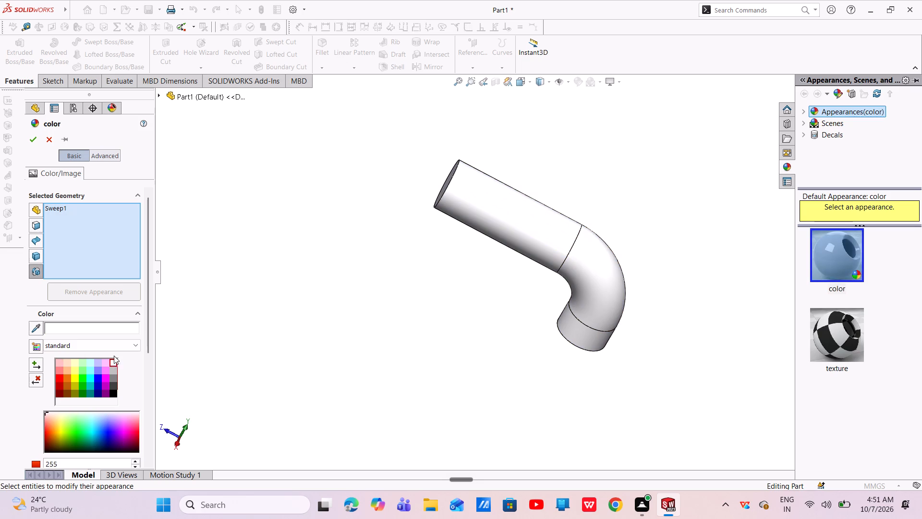
middle_click_drag(520, 276, 648, 260)
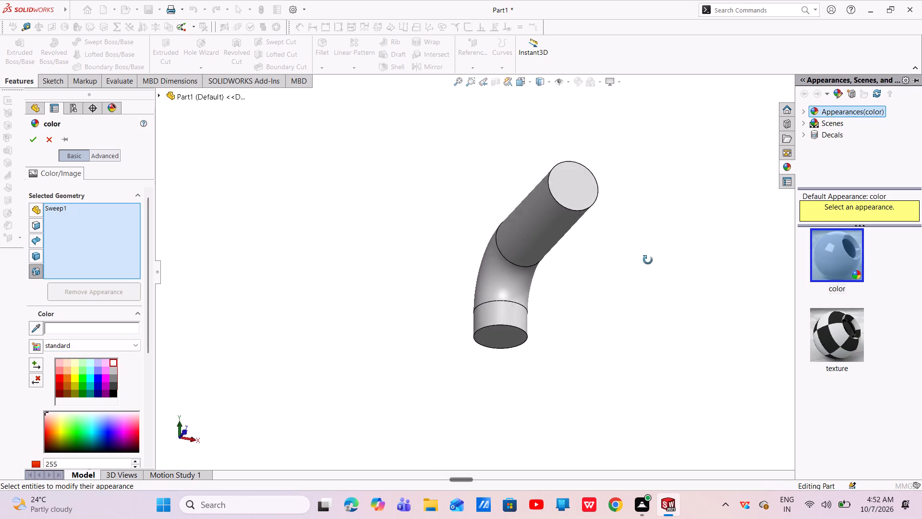
middle_click_drag(648, 260, 538, 386)
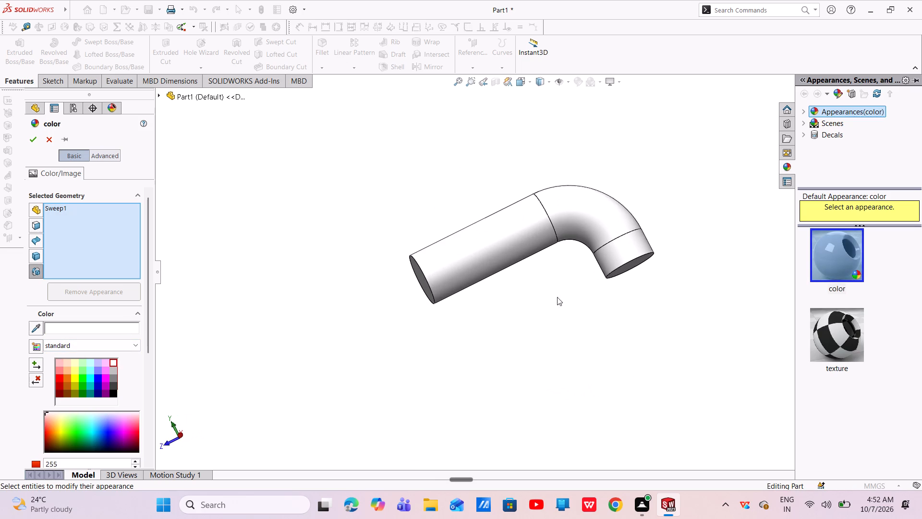
scroll(570, 276, "down", 2)
middle_click_drag(574, 275, 575, 265)
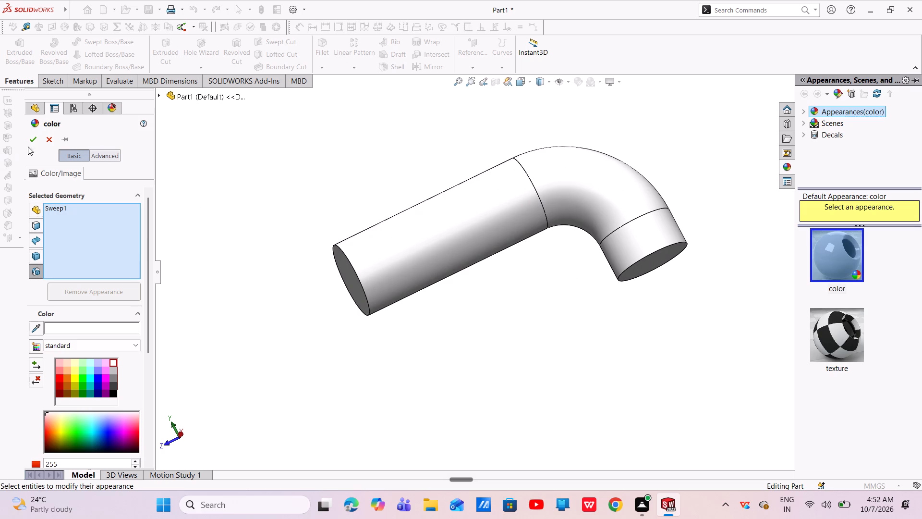
left_click(37, 142)
scroll(498, 294, "up", 3)
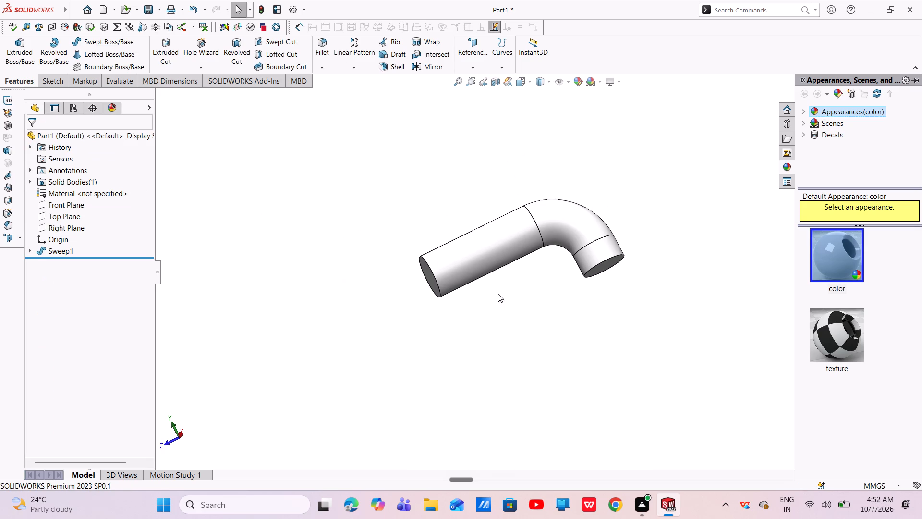
left_click(710, 137)
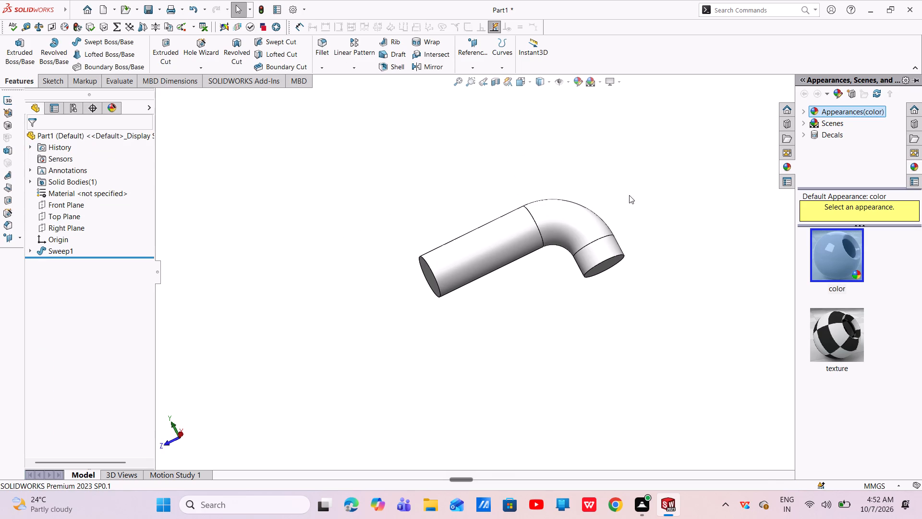
Examine the swept elbow pipe from several angles.
middle_click_drag(629, 195, 629, 267)
middle_click_drag(345, 295, 358, 255)
scroll(345, 294, "down", 1)
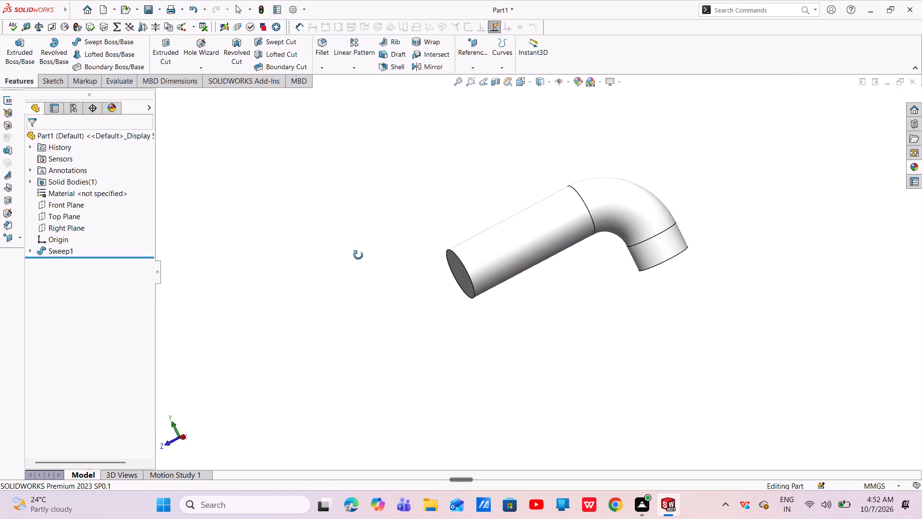
middle_click_drag(358, 255, 716, 279)
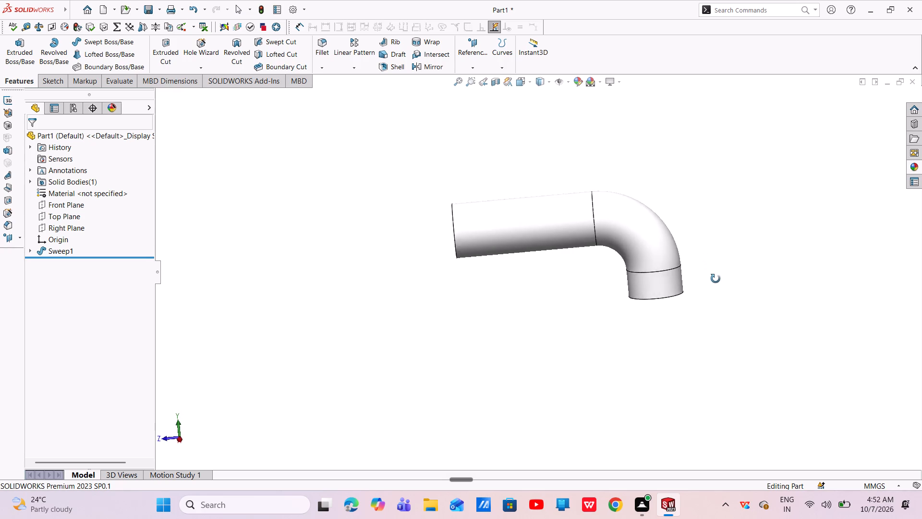
middle_click_drag(716, 279, 716, 281)
scroll(712, 254, "up", 2)
middle_click_drag(709, 240, 722, 216)
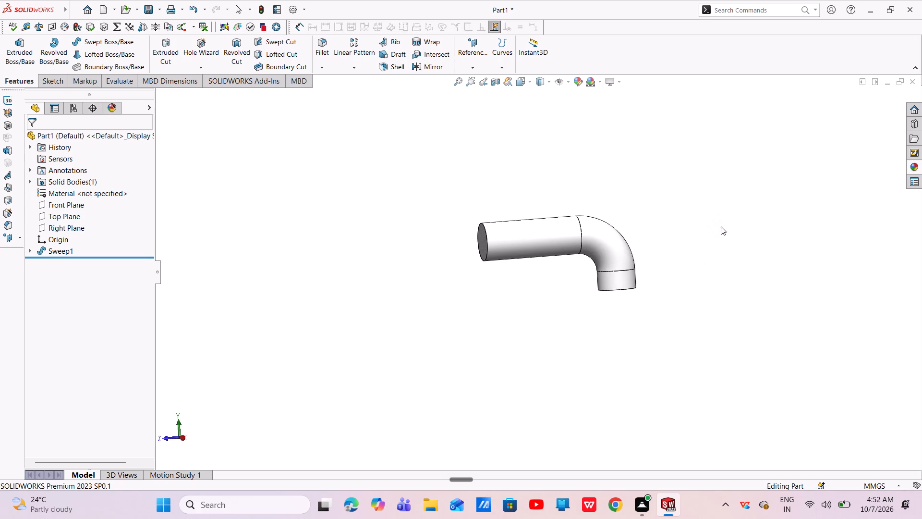
middle_click_drag(714, 237, 698, 239)
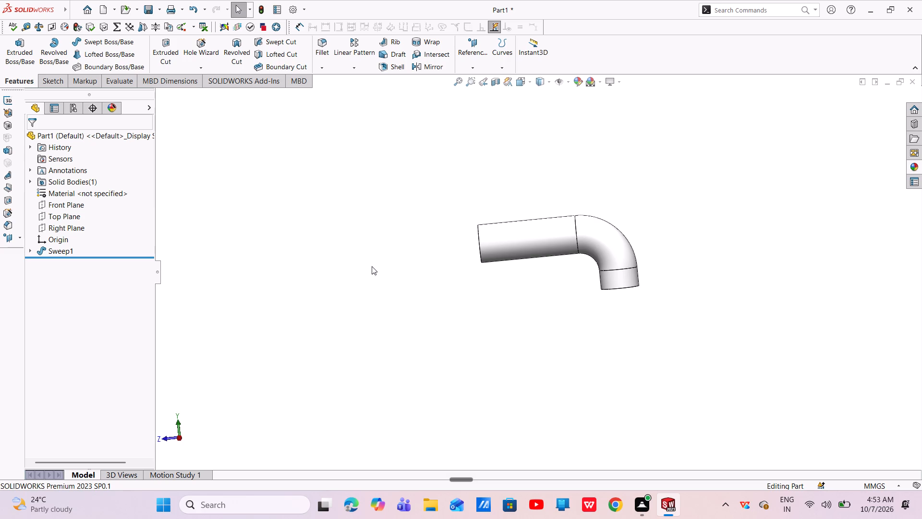
On the elbow pipe's lower end face, sketch a vertical centerline about 68 mm long from the origin along the pipe's long leg.
scroll(574, 313, "up", 1)
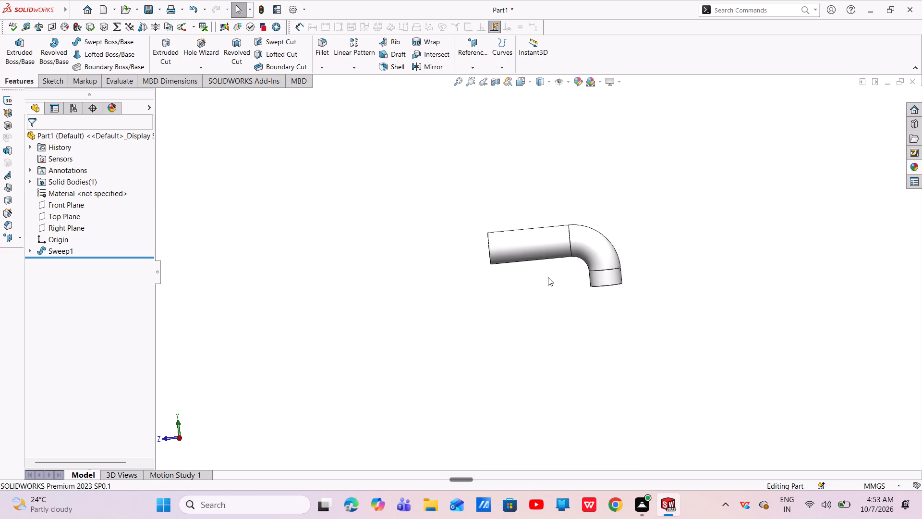
scroll(545, 272, "down", 3)
middle_click_drag(546, 291, 566, 169)
scroll(546, 291, "down", 1)
scroll(566, 170, "up", 1)
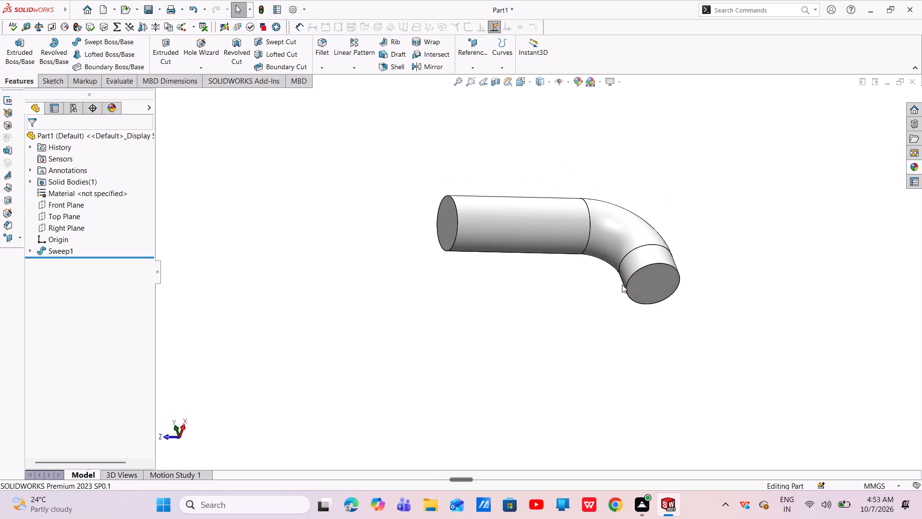
left_click(656, 290)
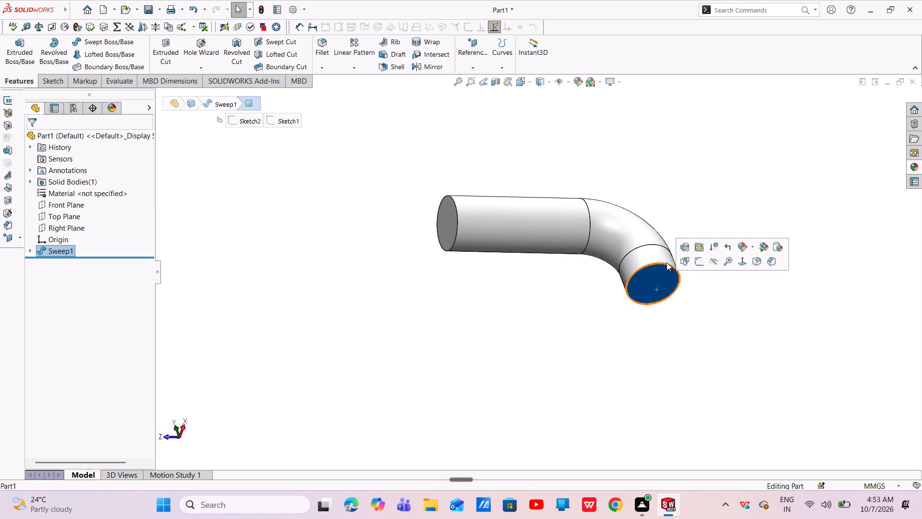
left_click(694, 259)
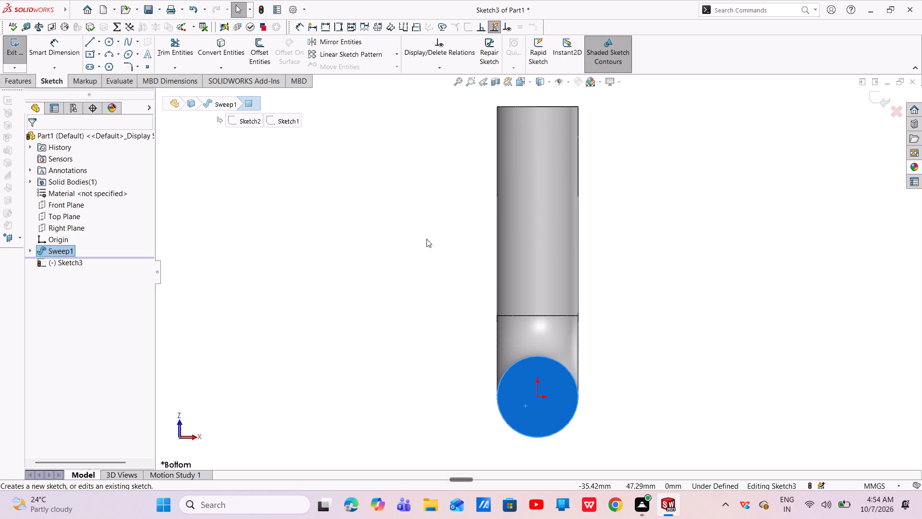
left_click(99, 43)
left_click(102, 68)
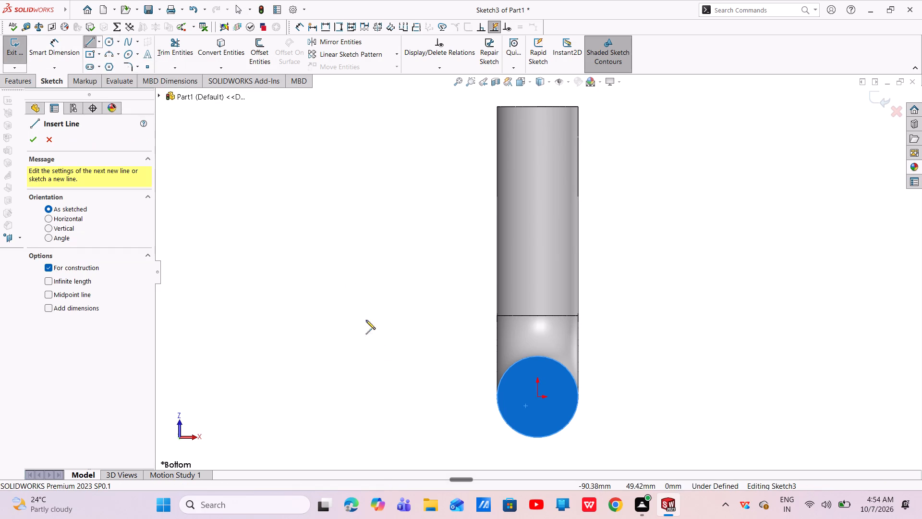
left_click(538, 396)
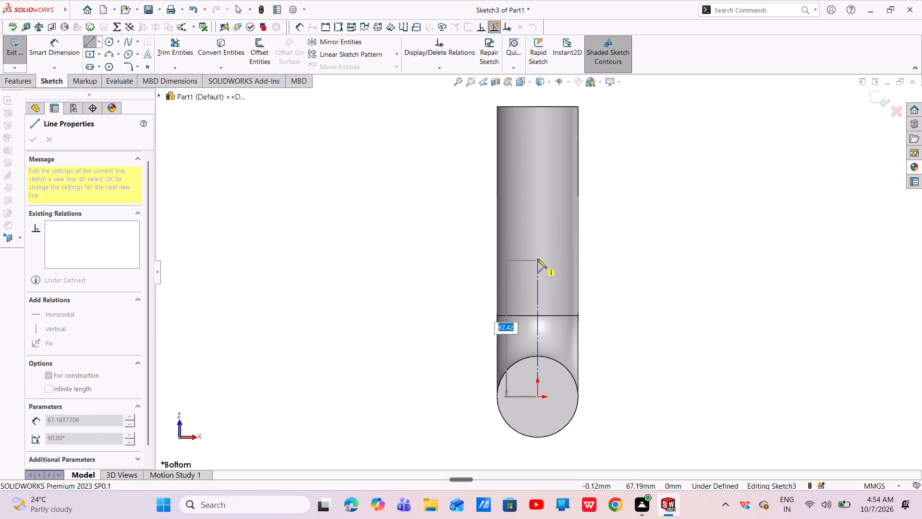
left_click(538, 258)
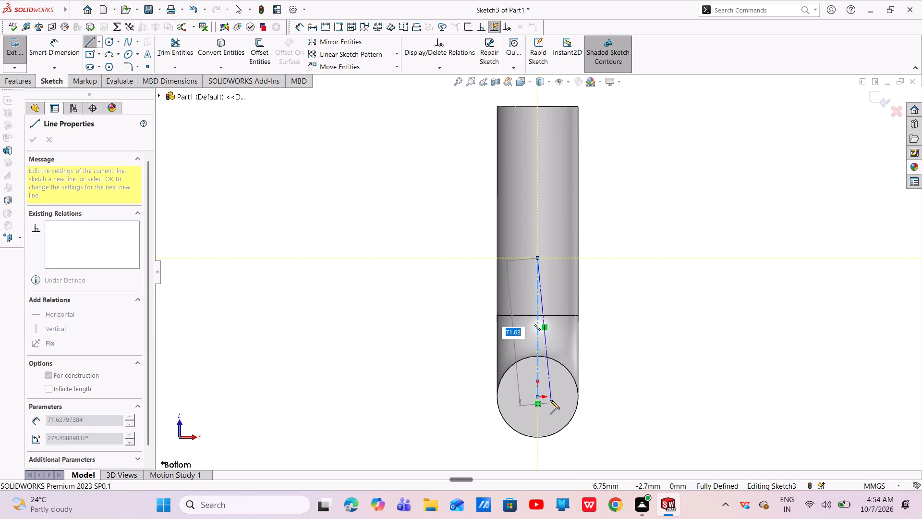
right_click(550, 244)
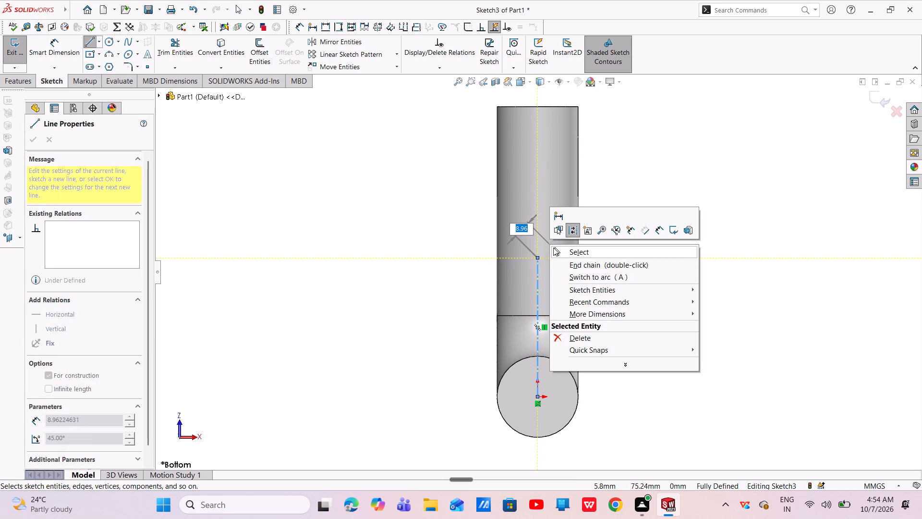
left_click(553, 247)
Sketch an angled centerline about 72 mm long from the origin, up and outward to the +X side of the vertical centerline.
left_click(101, 41)
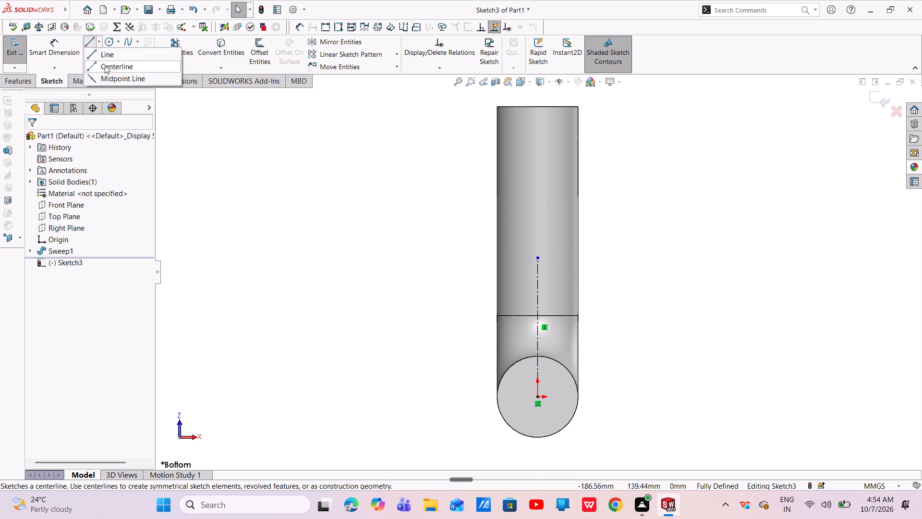
left_click(105, 67)
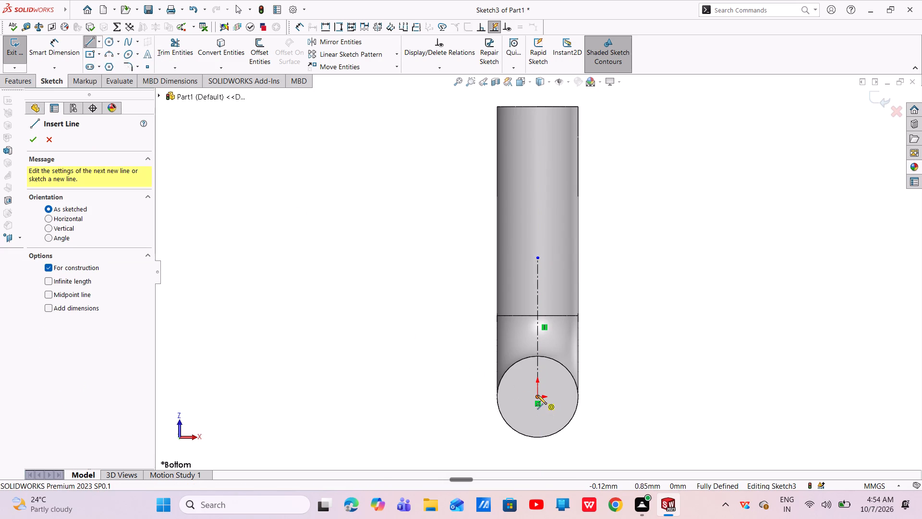
left_click(537, 395)
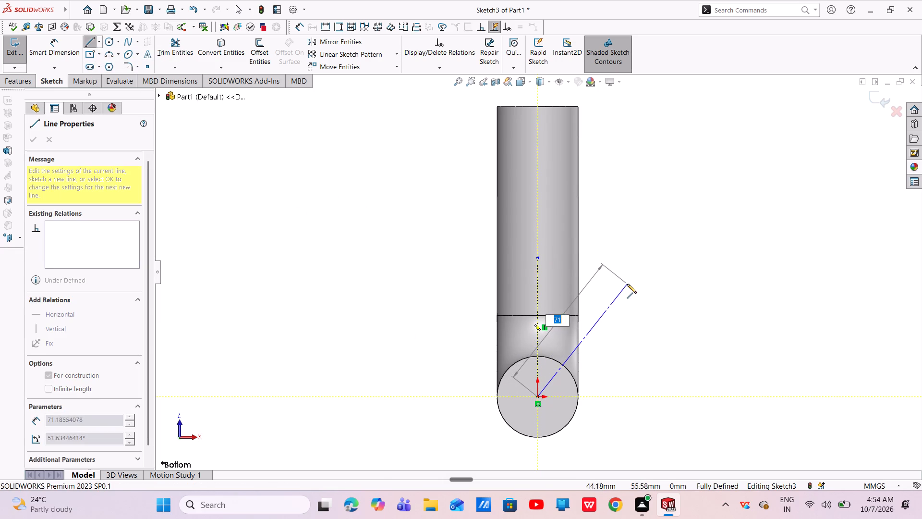
left_click(627, 282)
right_click(627, 282)
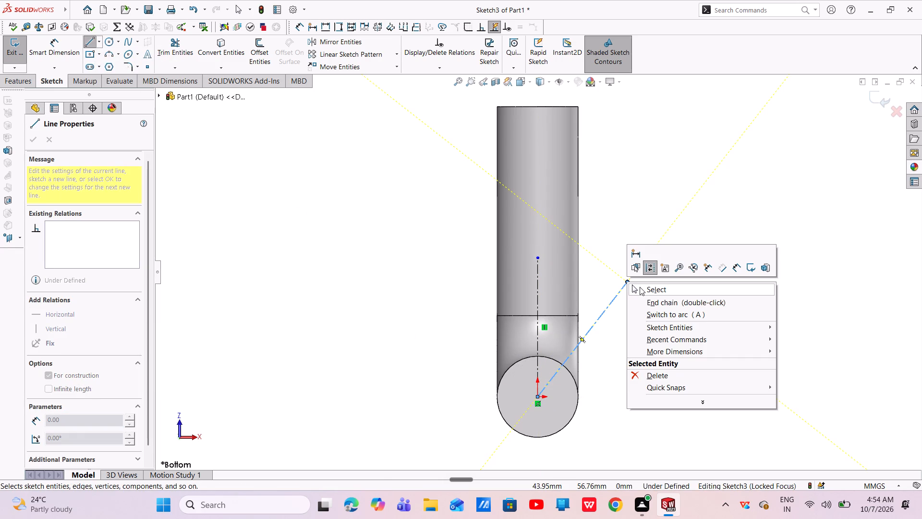
left_click(640, 287)
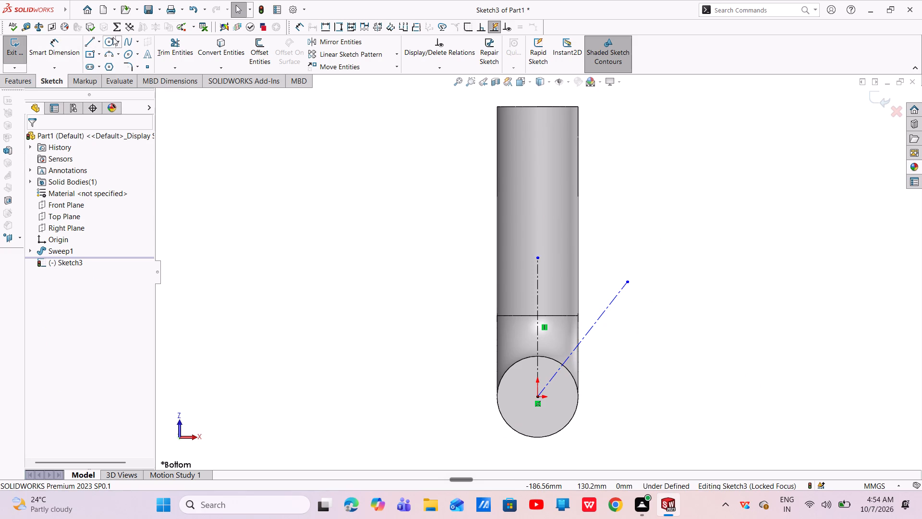
Dimension the angle between the vertical and angled centerlines as 30°.
left_click(68, 55)
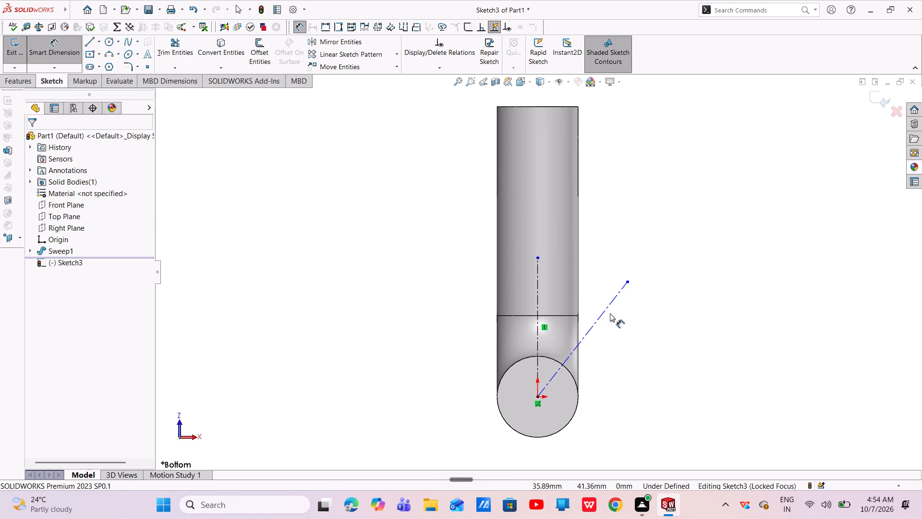
left_click(598, 321)
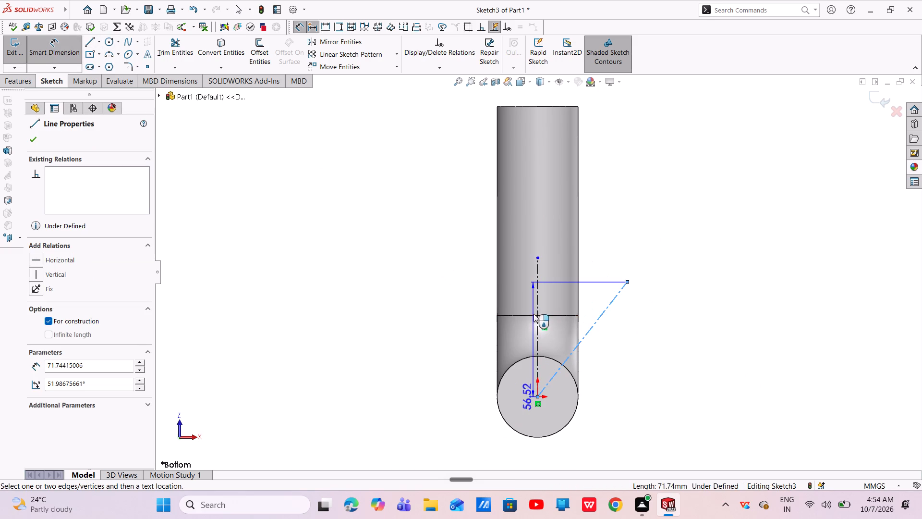
left_click(536, 296)
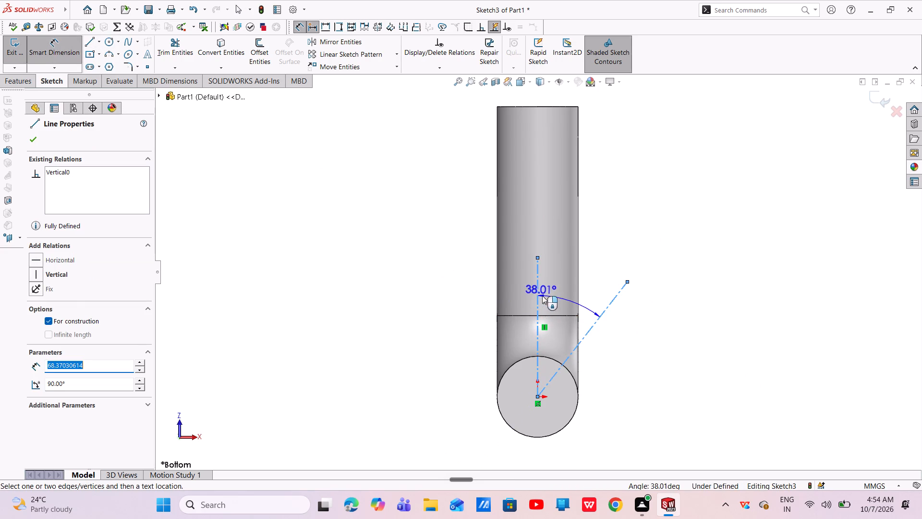
left_click(563, 302)
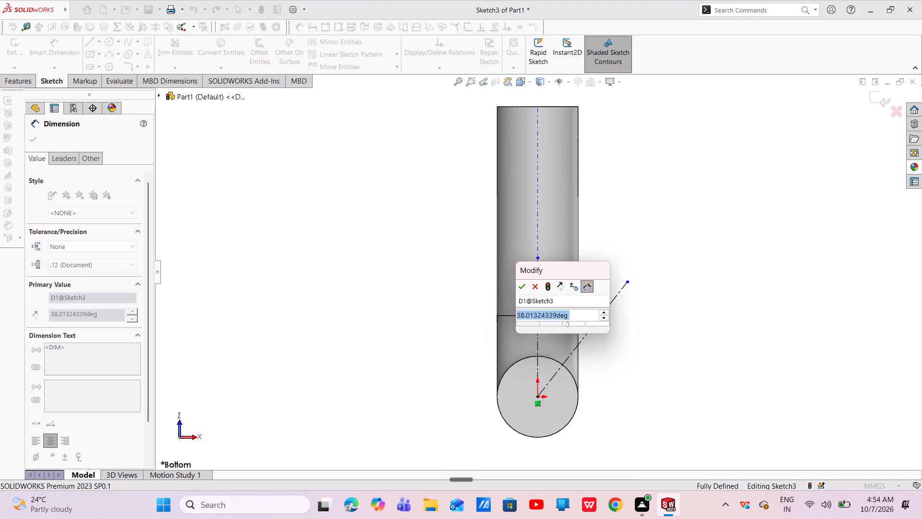
key("BackSpace")
type("30")
key("Return")
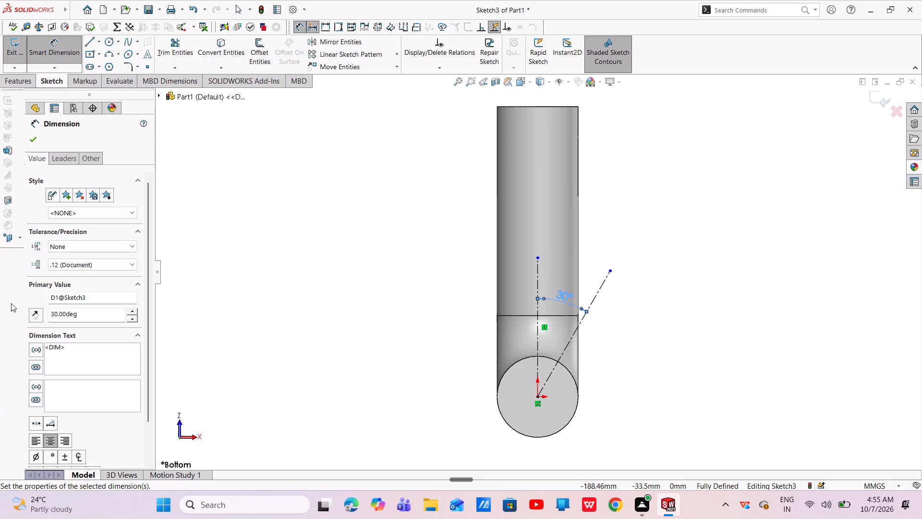
Dimension the angled centerline's length as 91 mm and finish the sketch in isometric view.
left_click(578, 326)
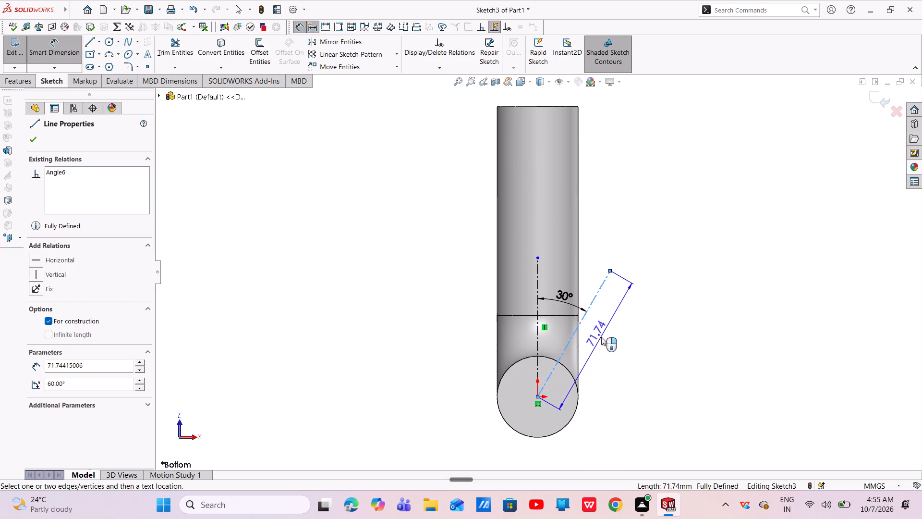
left_click(603, 341)
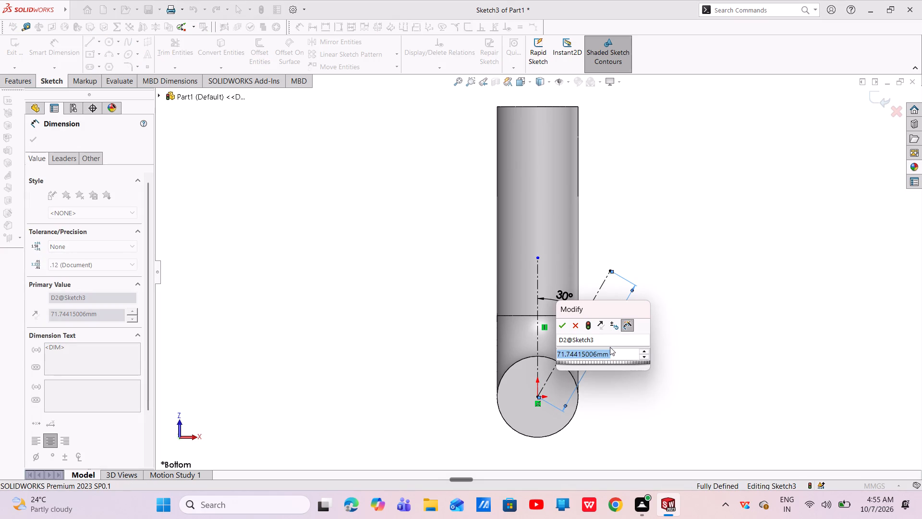
key("BackSpace")
key("3")
key("BackSpace")
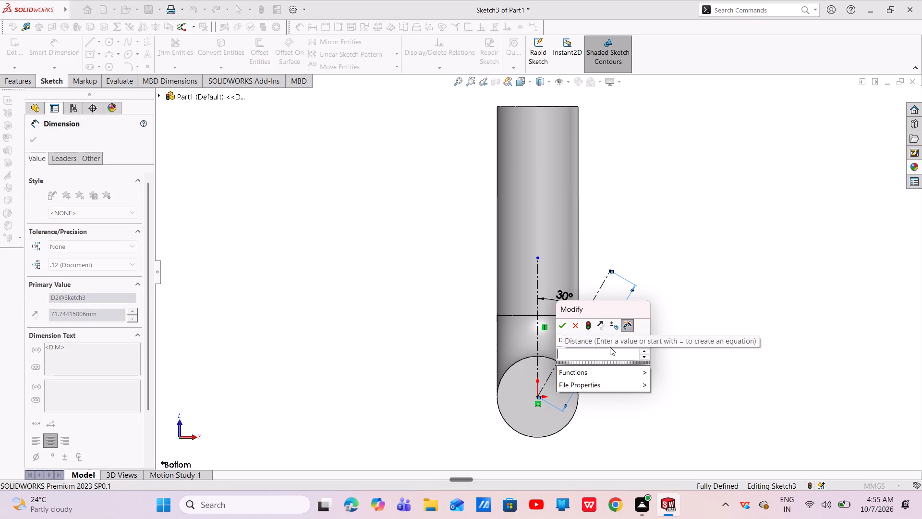
type("91")
key("Return")
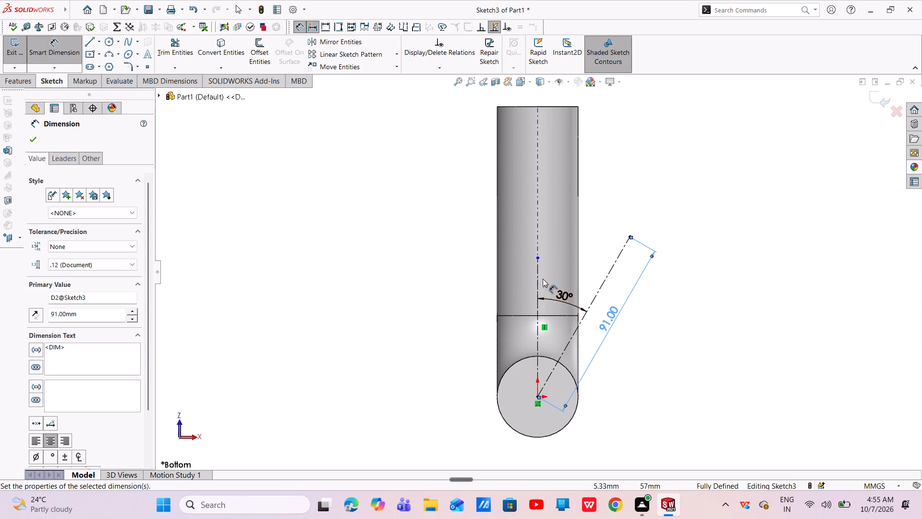
left_click(34, 142)
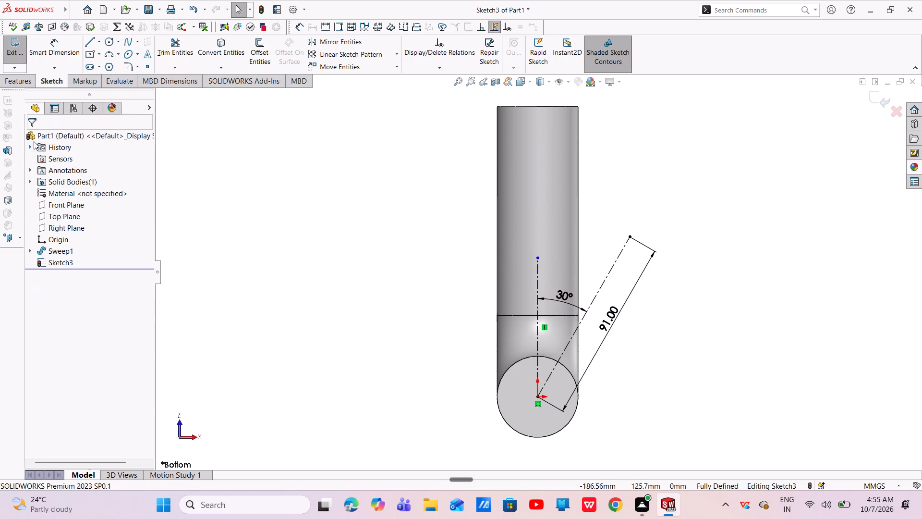
left_click(530, 86)
left_click(573, 109)
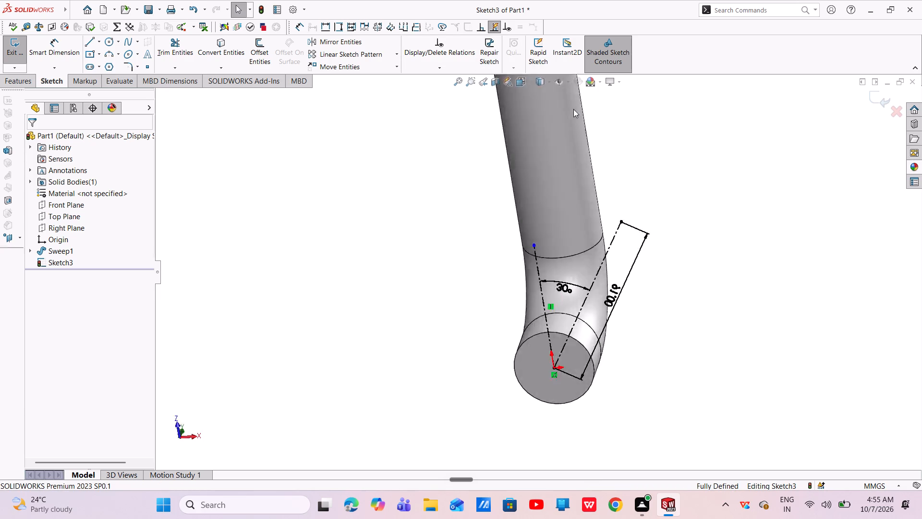
left_click(883, 97)
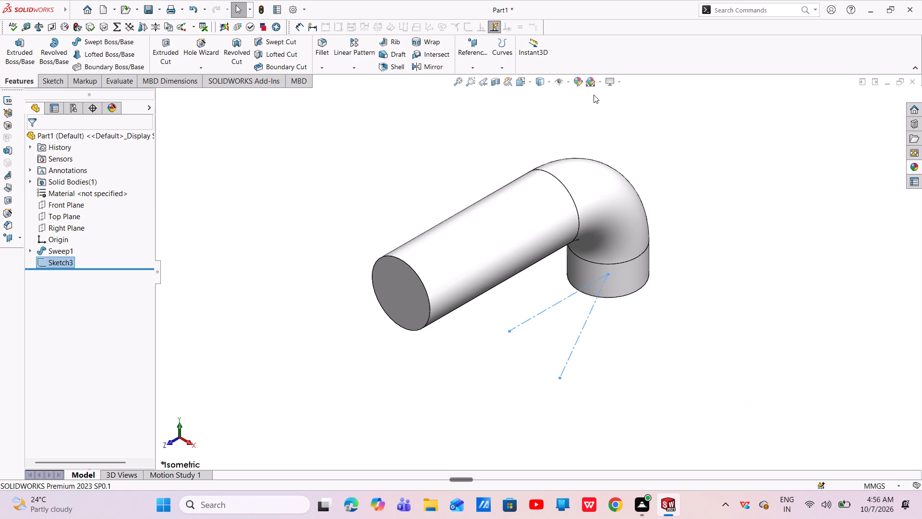
Create a reference plane parallel to the Front Plane and coincident with the outer endpoint of the 91 mm angled centerline.
left_click(66, 209)
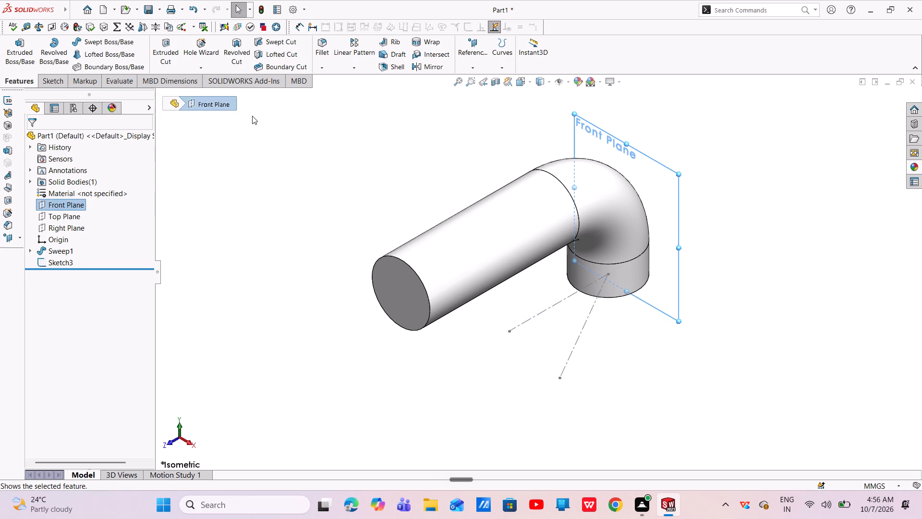
left_click(469, 74)
left_click(469, 71)
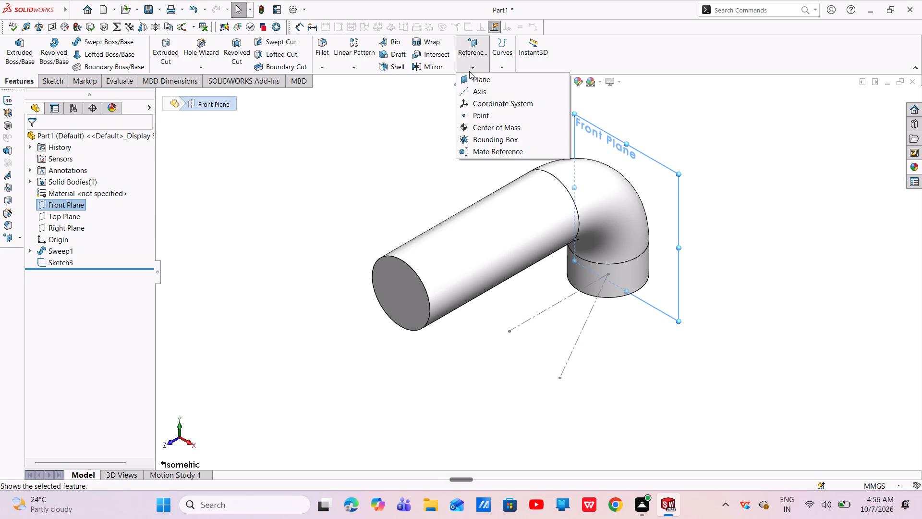
left_click(473, 78)
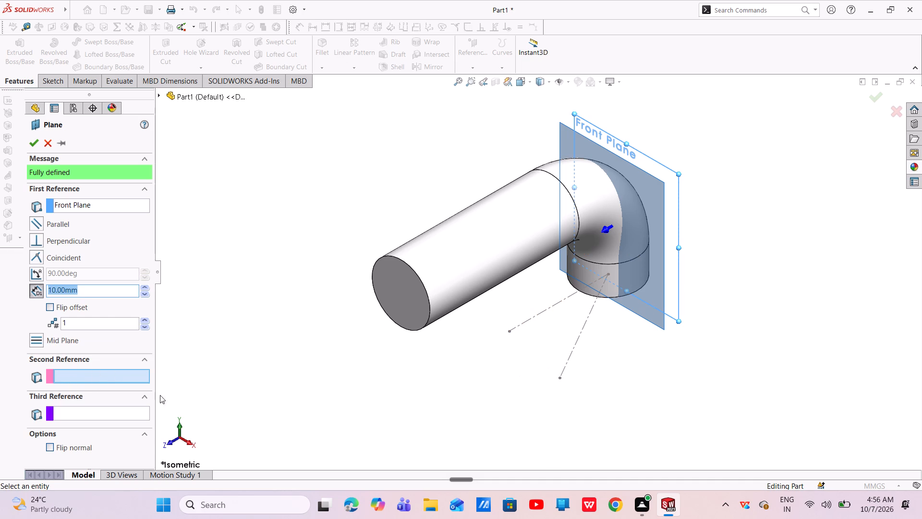
left_click(559, 379)
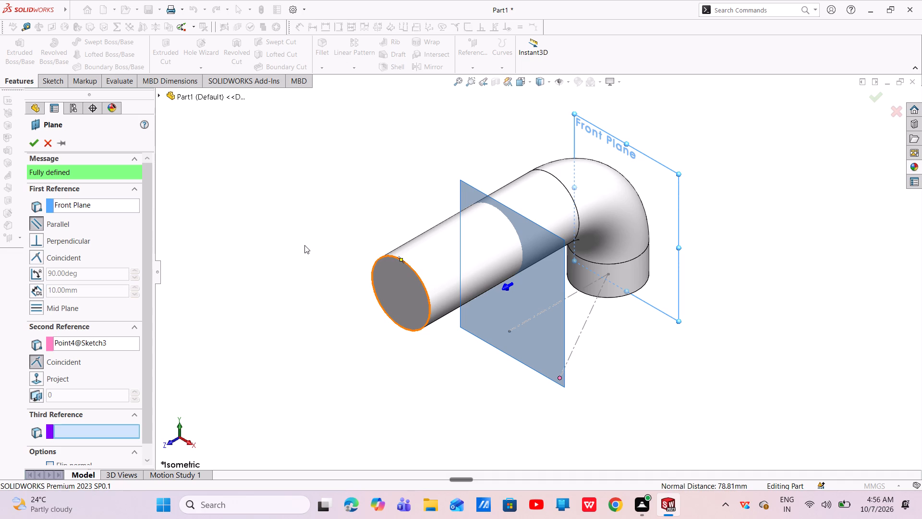
left_click(37, 148)
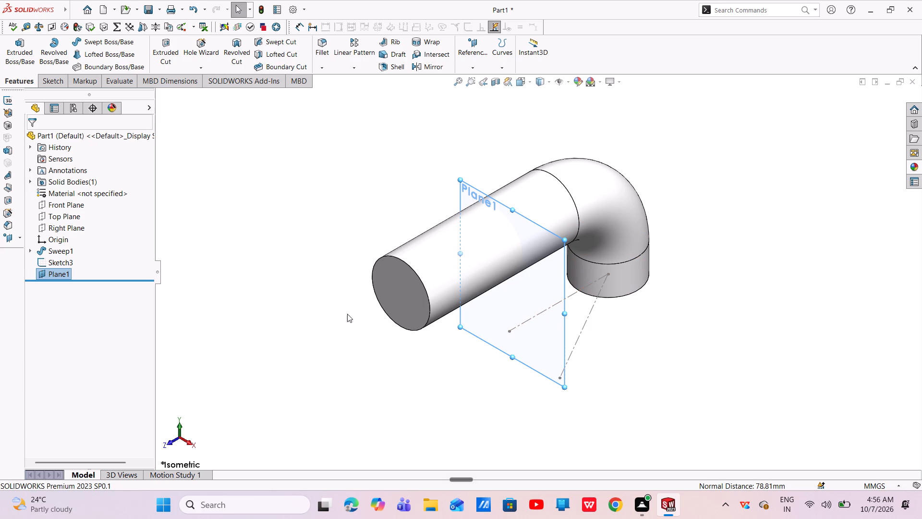
Open a sketch on the new reference plane and widen the plane's border on the side away from the angled centerline's endpoint.
left_click(67, 274)
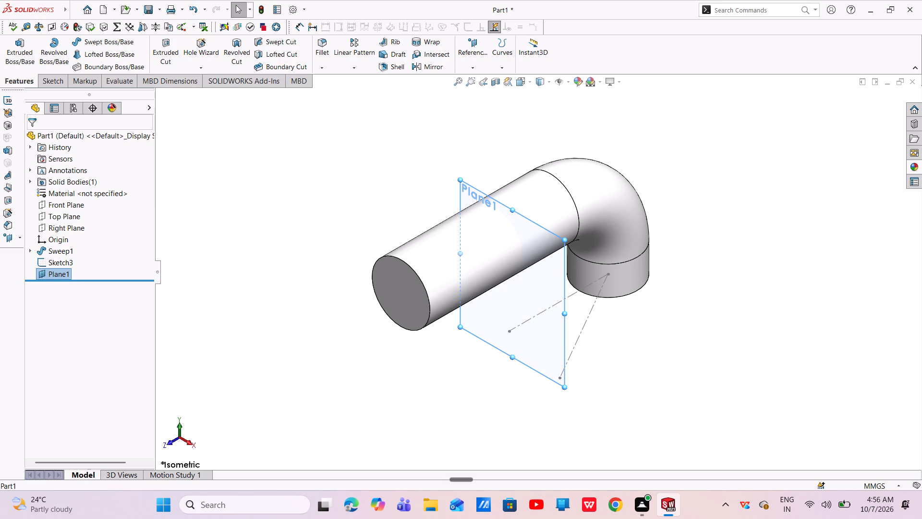
left_click(81, 272)
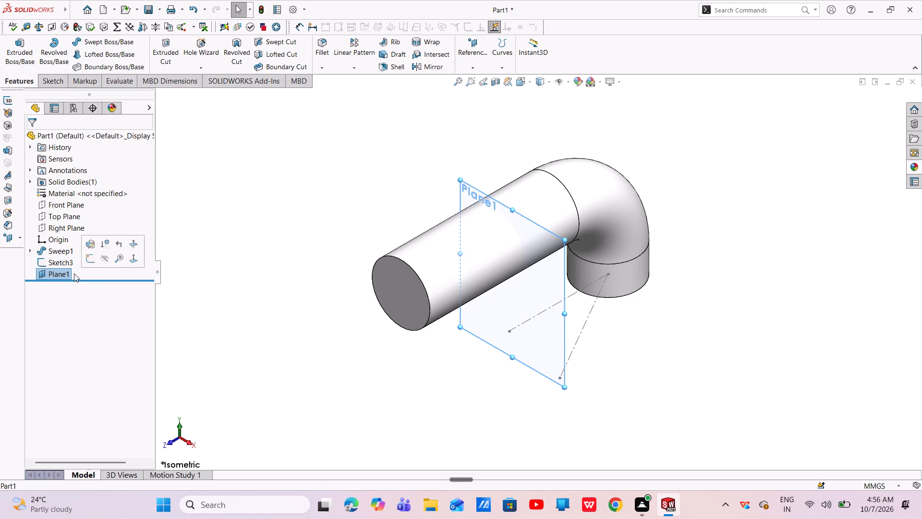
left_click(85, 259)
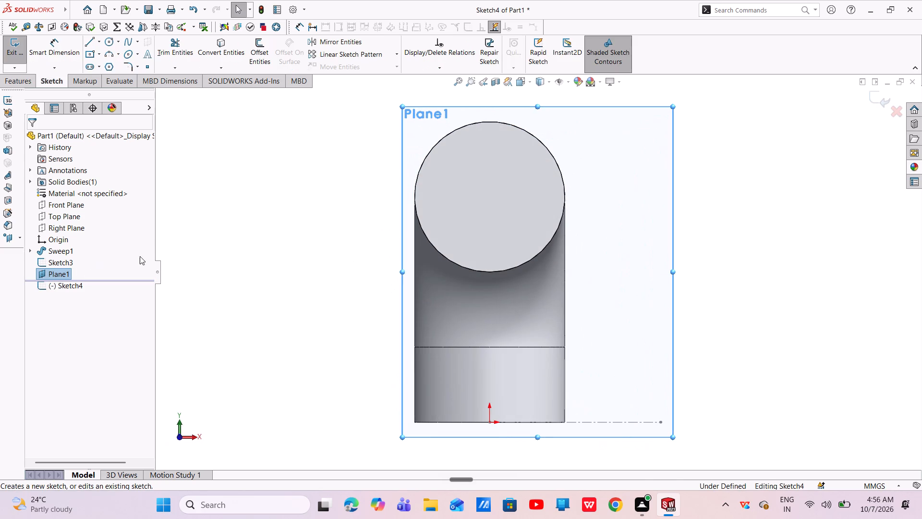
left_click_drag(400, 271, 400, 270)
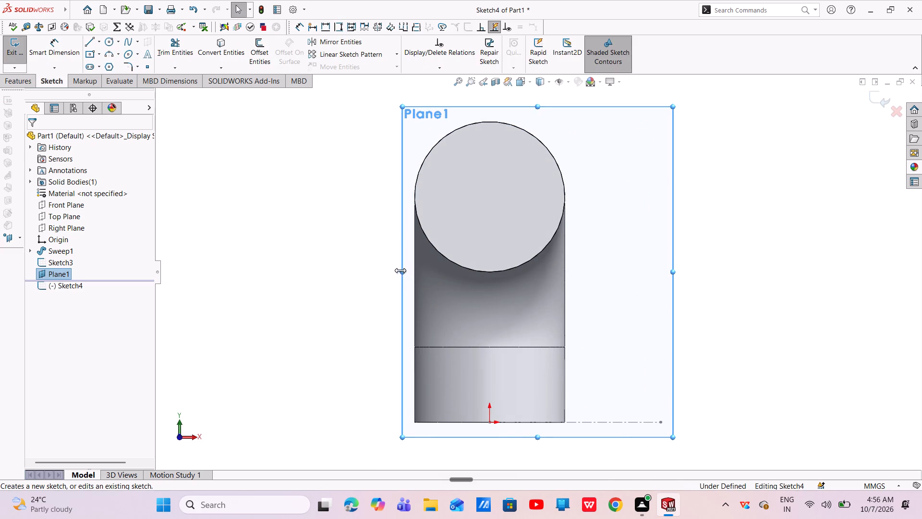
left_click_drag(400, 270, 283, 277)
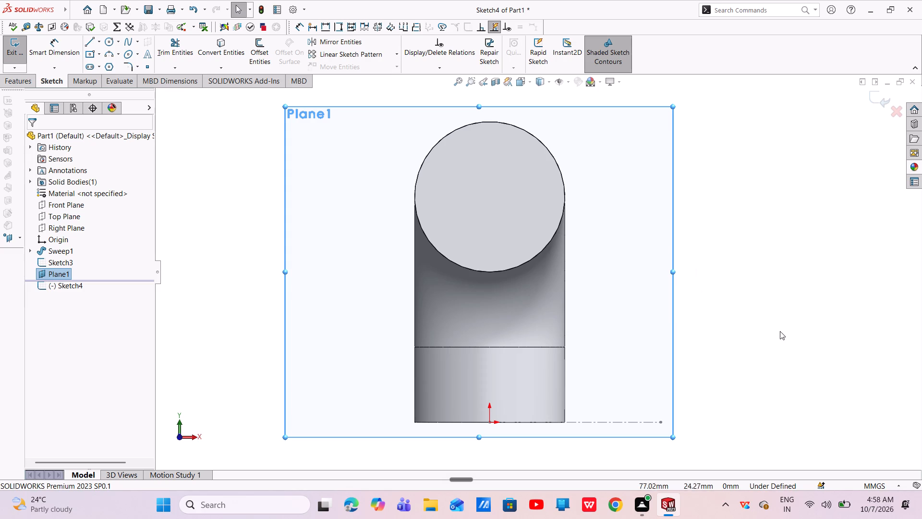
Sketch a vertical line about 79 mm up from the base centerline's outer endpoint, continued by an arc of about 23 mm radius to the circular face's top.
left_click(91, 45)
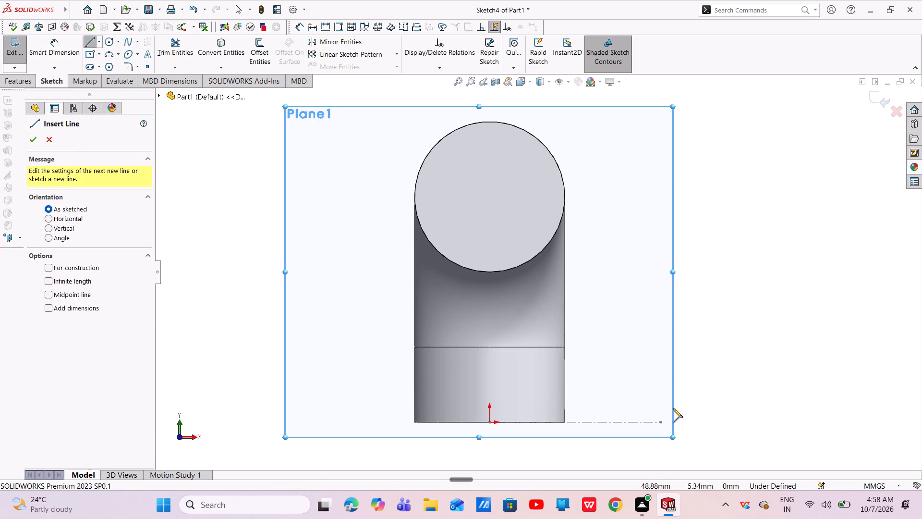
left_click(660, 421)
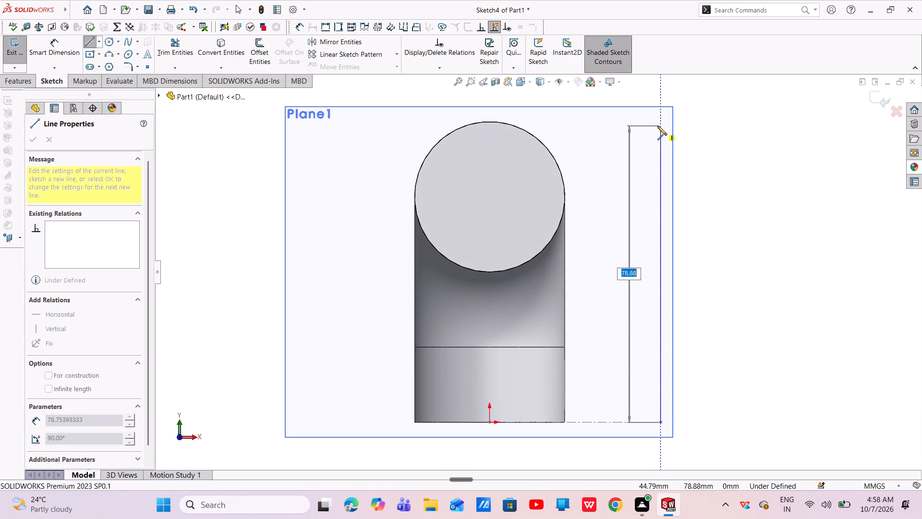
left_click(659, 125)
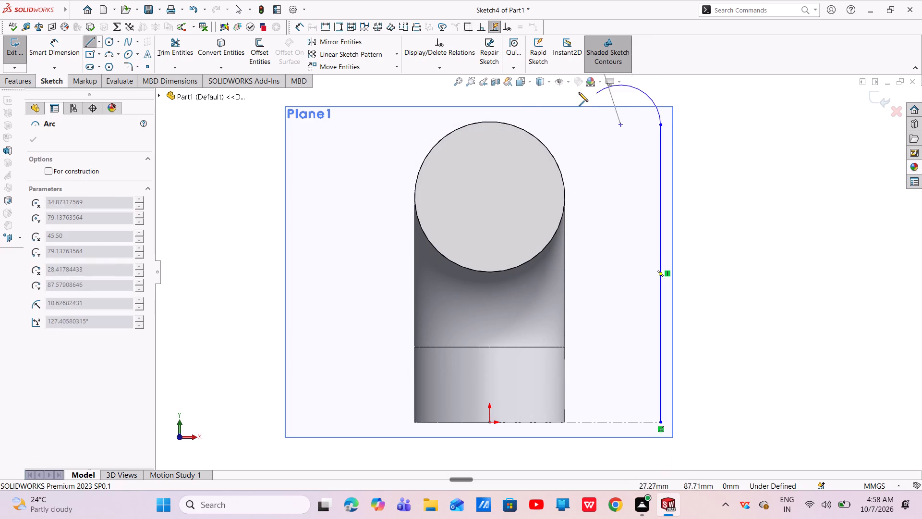
left_click(488, 122)
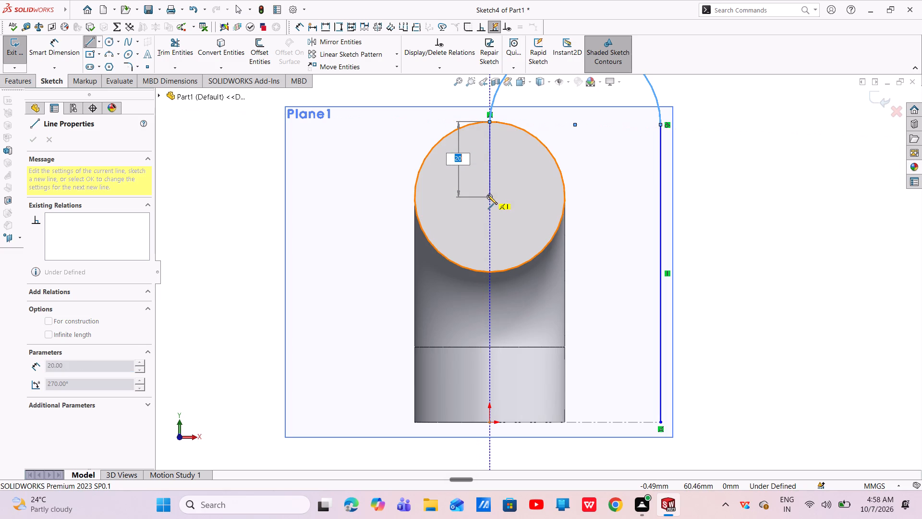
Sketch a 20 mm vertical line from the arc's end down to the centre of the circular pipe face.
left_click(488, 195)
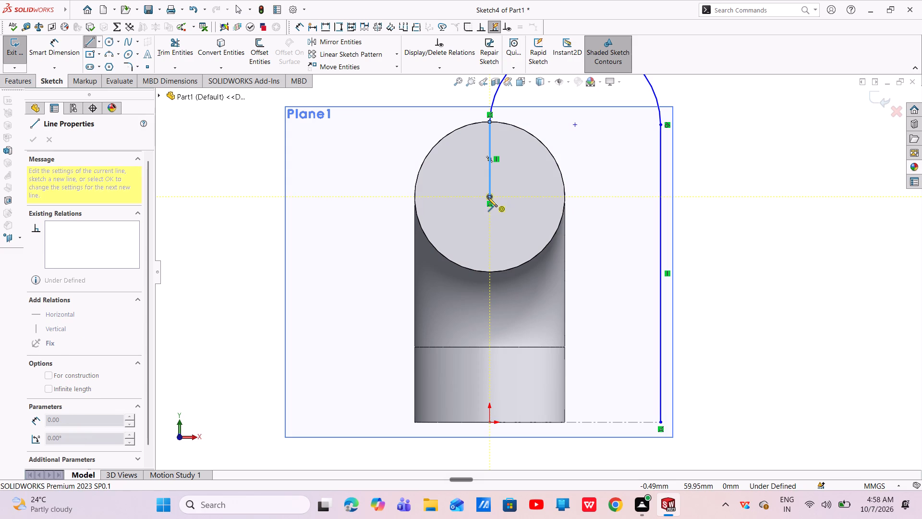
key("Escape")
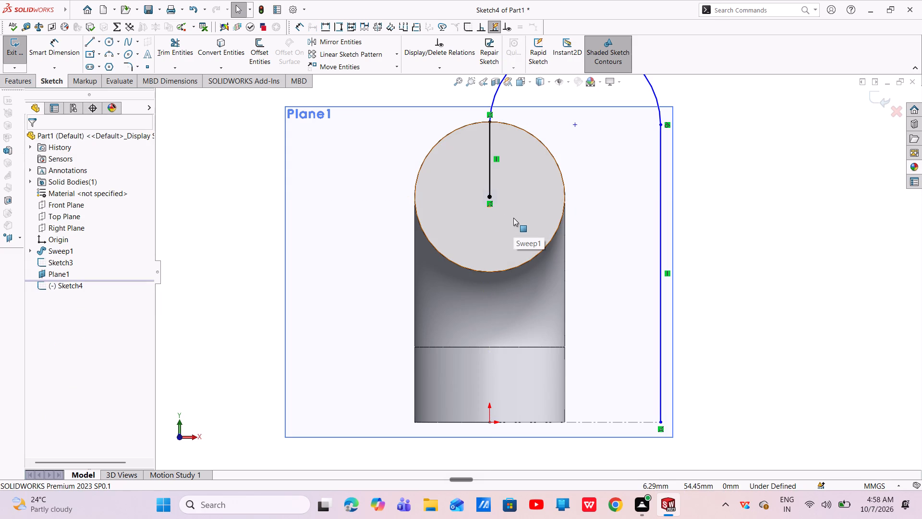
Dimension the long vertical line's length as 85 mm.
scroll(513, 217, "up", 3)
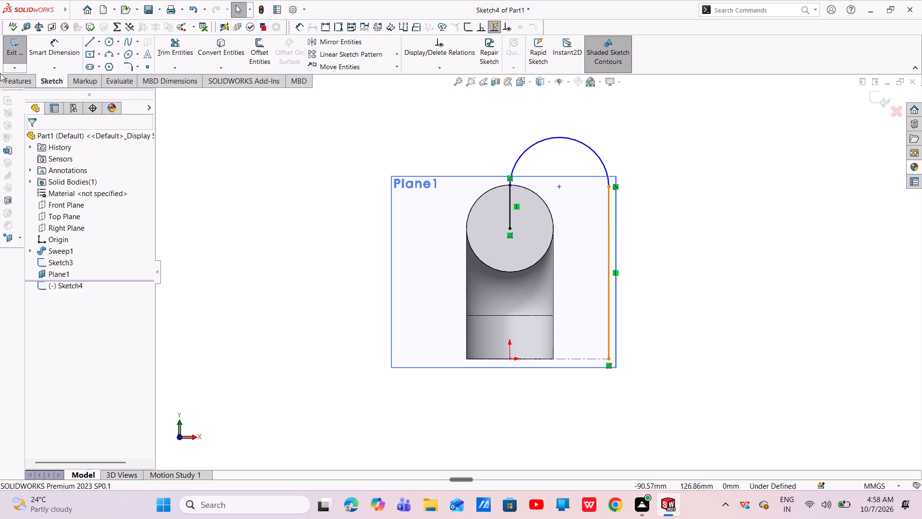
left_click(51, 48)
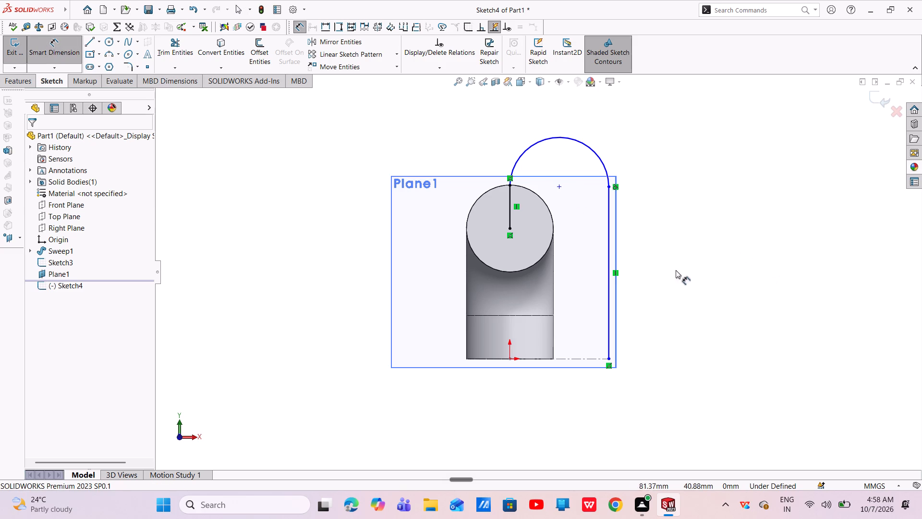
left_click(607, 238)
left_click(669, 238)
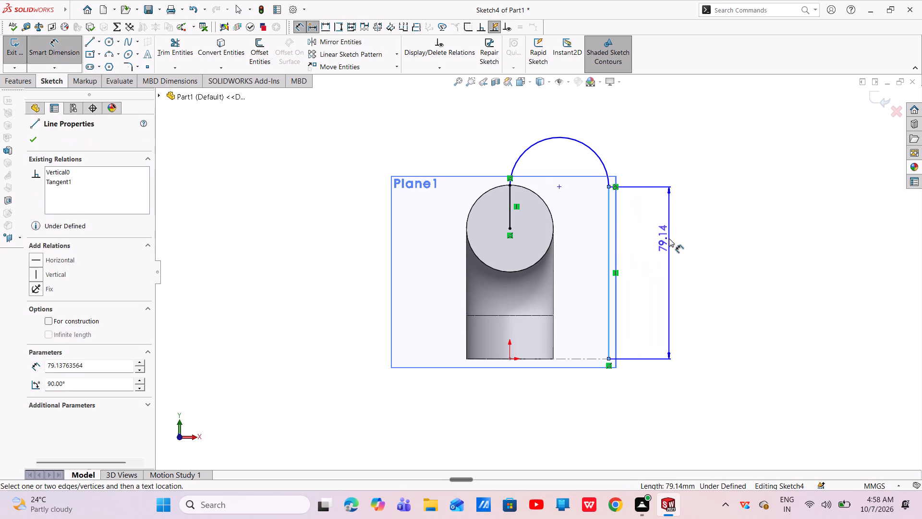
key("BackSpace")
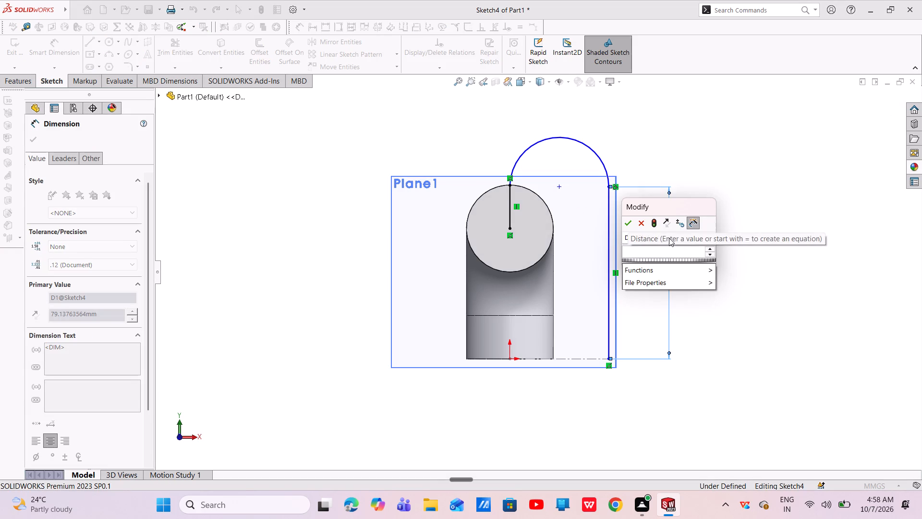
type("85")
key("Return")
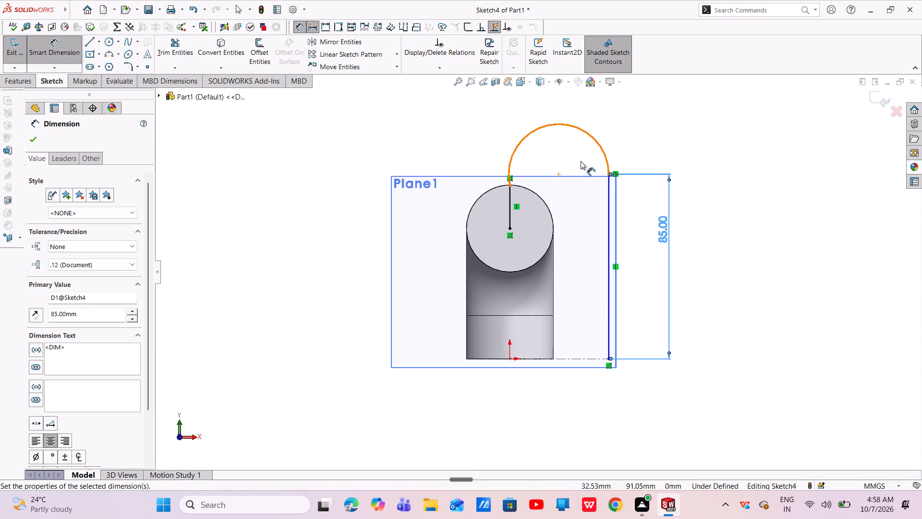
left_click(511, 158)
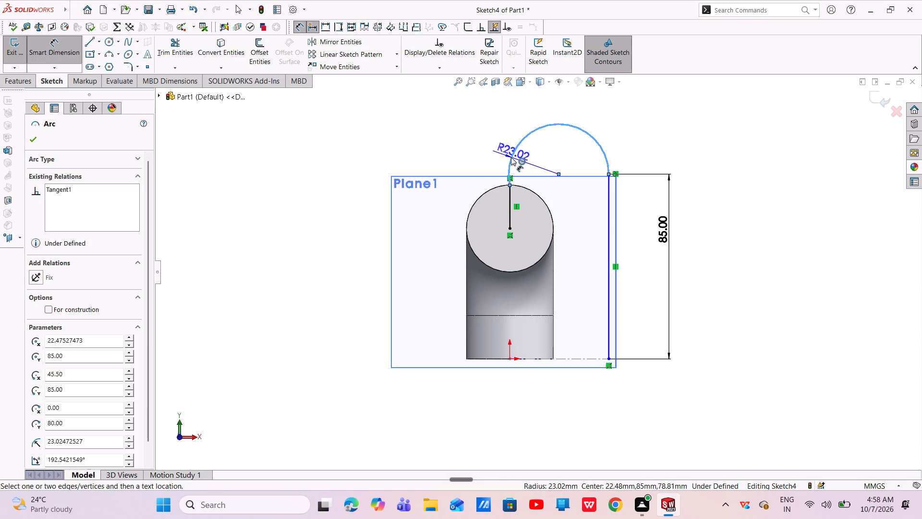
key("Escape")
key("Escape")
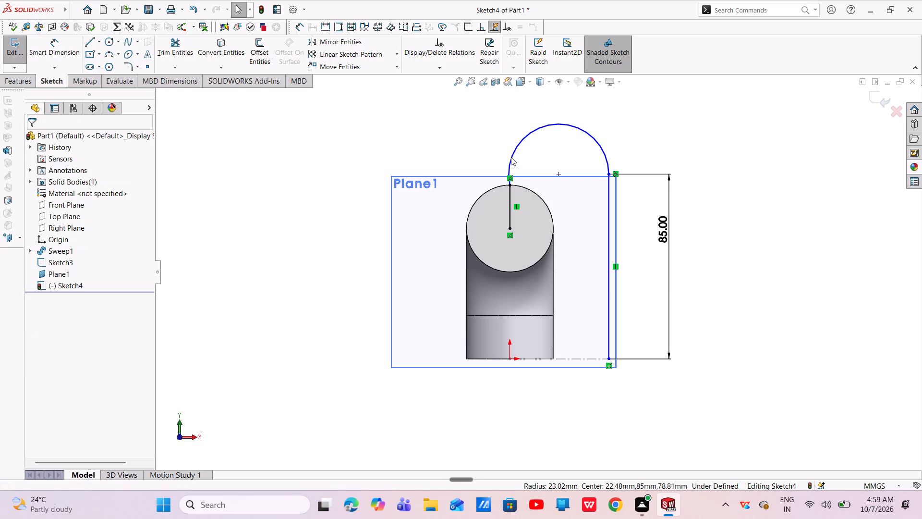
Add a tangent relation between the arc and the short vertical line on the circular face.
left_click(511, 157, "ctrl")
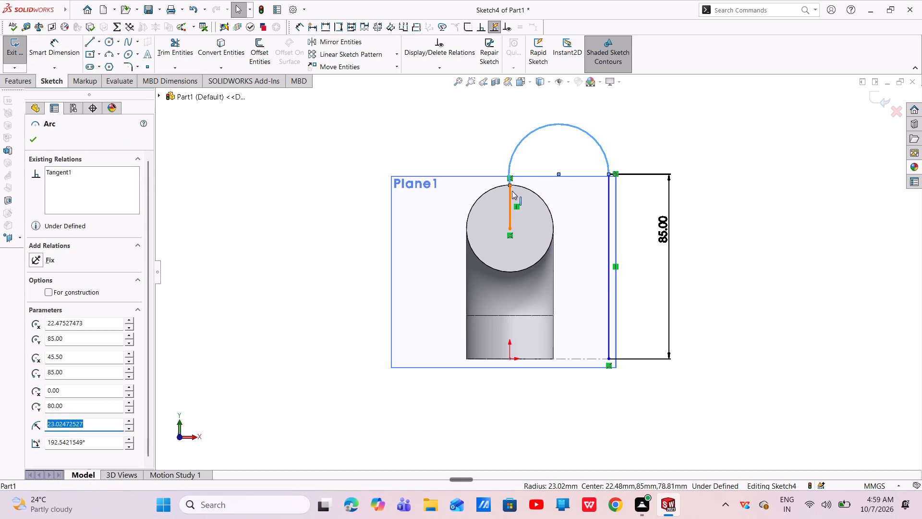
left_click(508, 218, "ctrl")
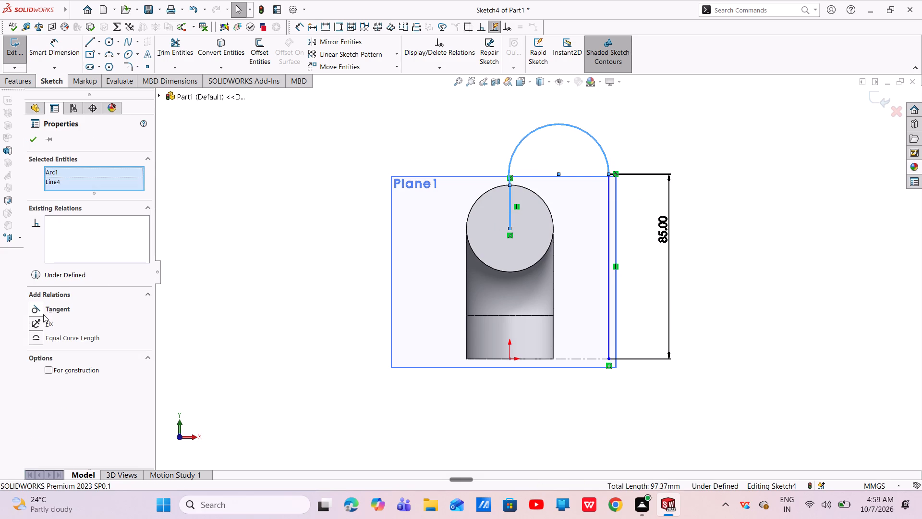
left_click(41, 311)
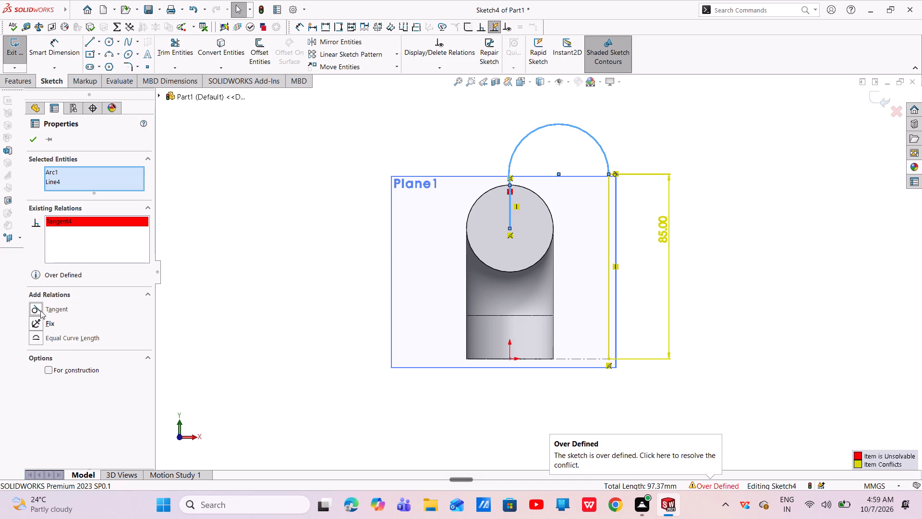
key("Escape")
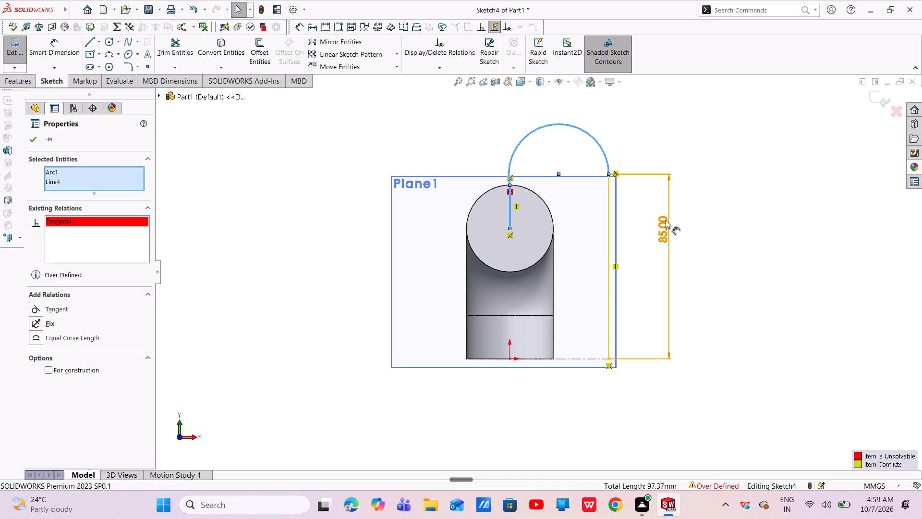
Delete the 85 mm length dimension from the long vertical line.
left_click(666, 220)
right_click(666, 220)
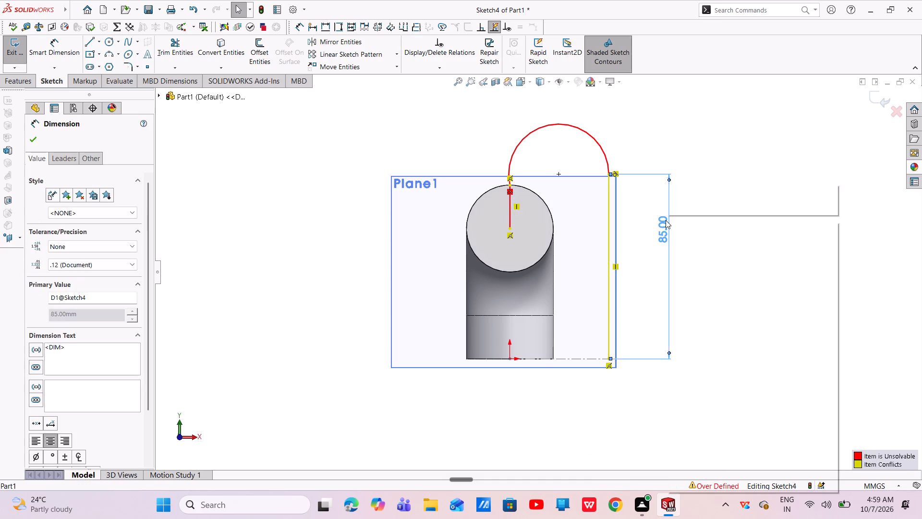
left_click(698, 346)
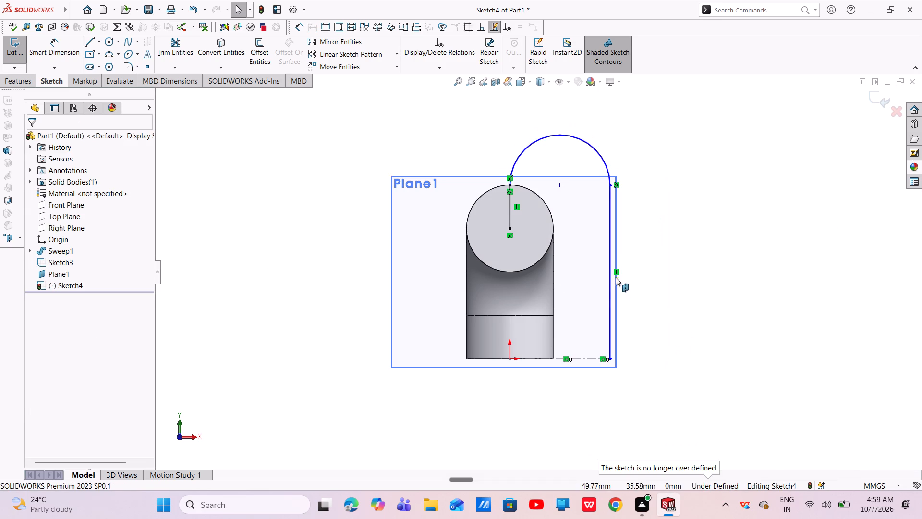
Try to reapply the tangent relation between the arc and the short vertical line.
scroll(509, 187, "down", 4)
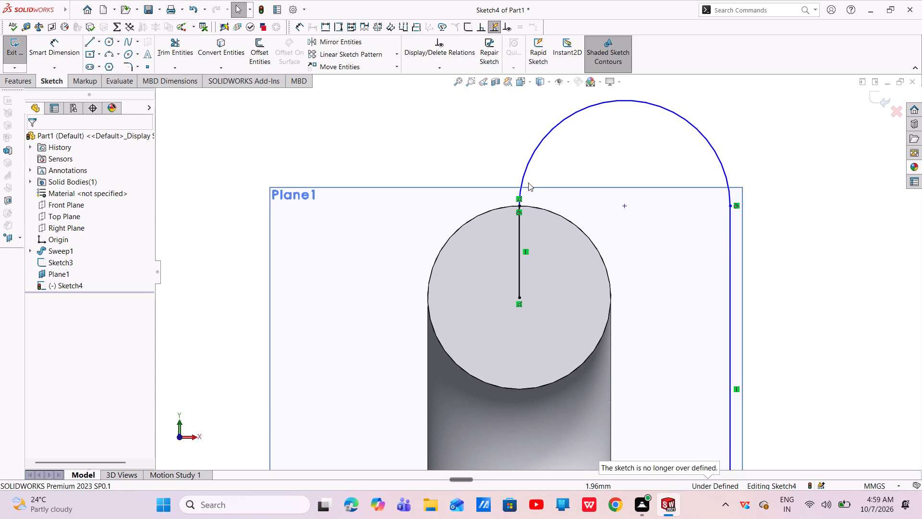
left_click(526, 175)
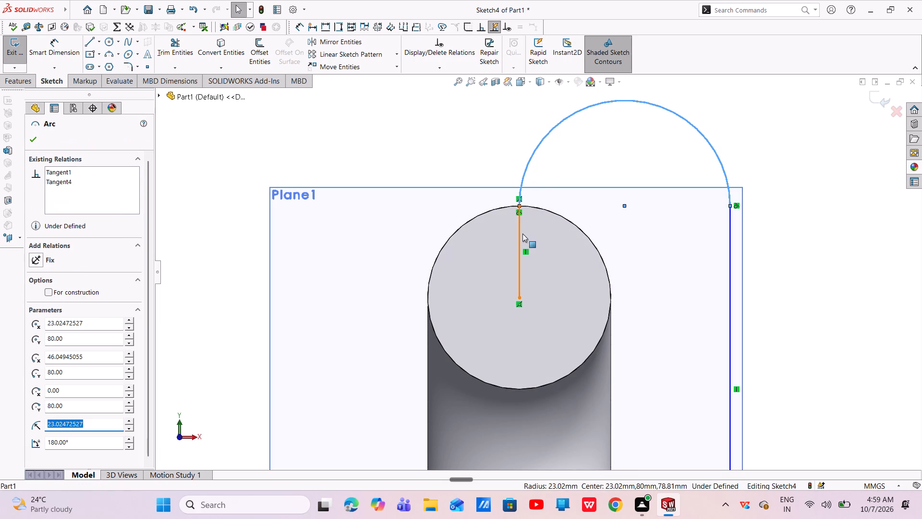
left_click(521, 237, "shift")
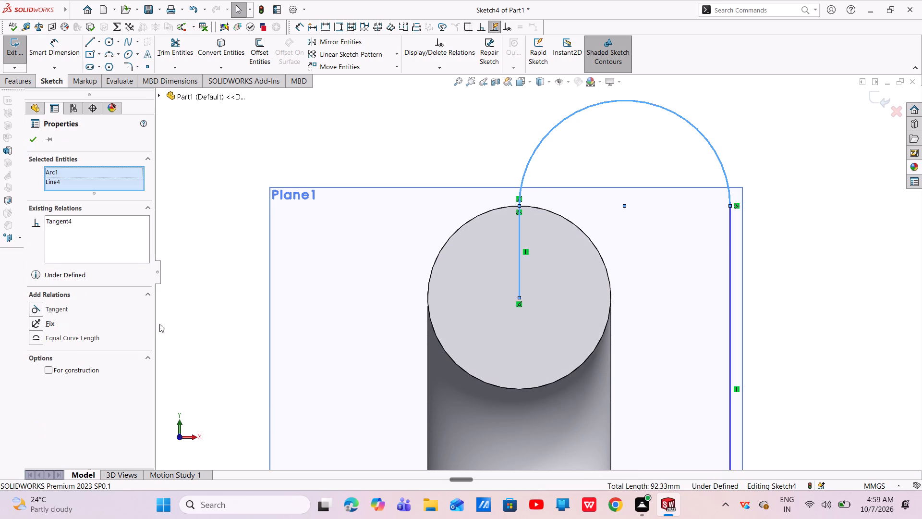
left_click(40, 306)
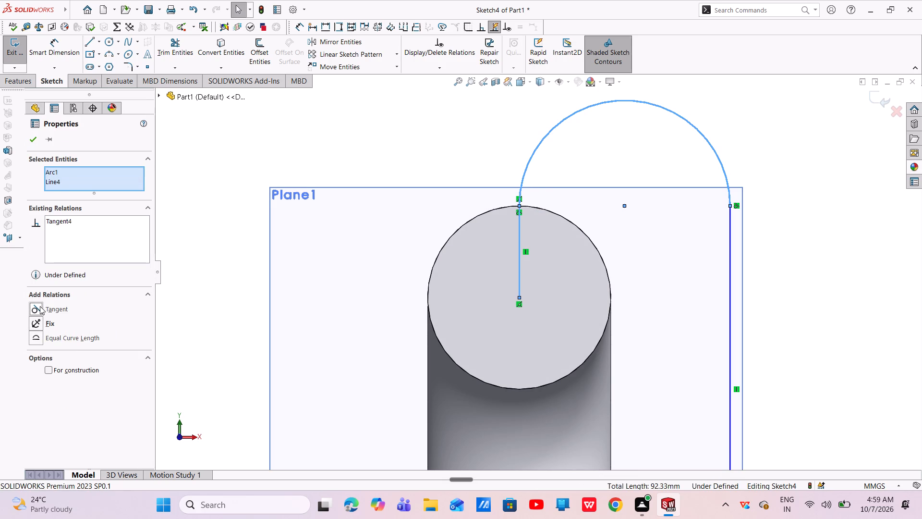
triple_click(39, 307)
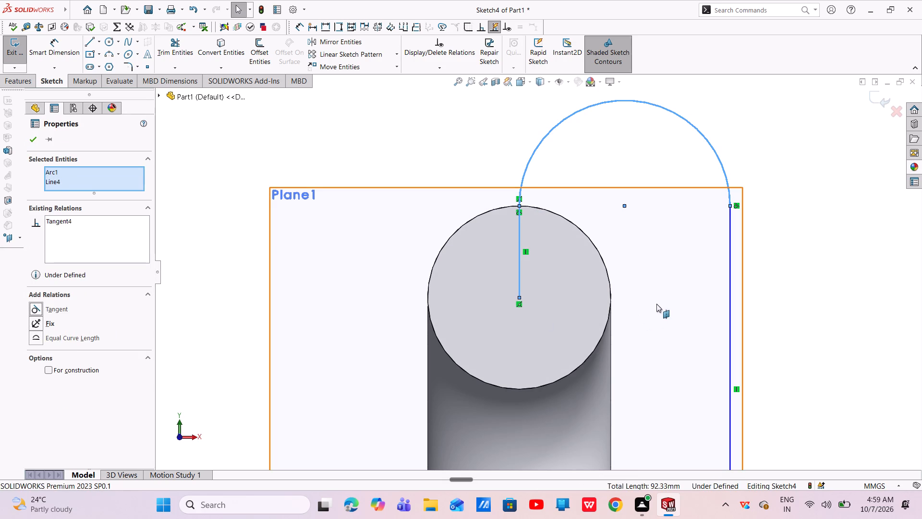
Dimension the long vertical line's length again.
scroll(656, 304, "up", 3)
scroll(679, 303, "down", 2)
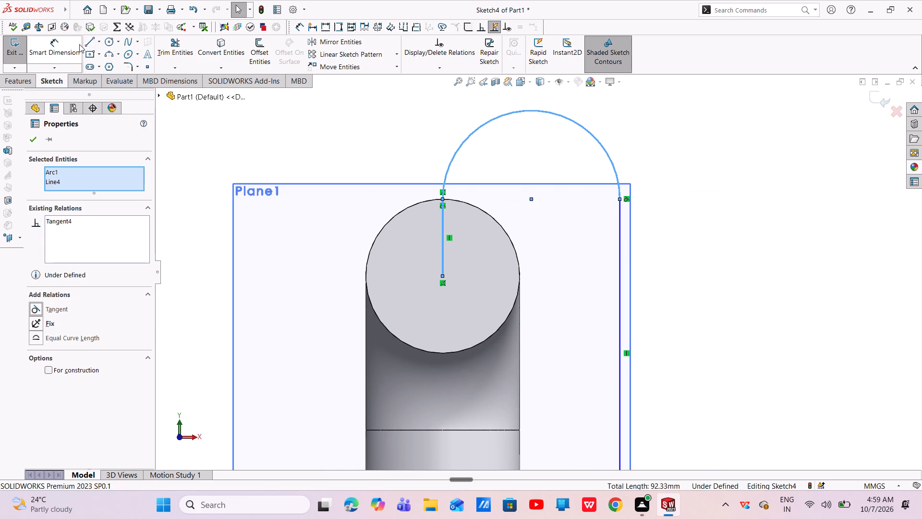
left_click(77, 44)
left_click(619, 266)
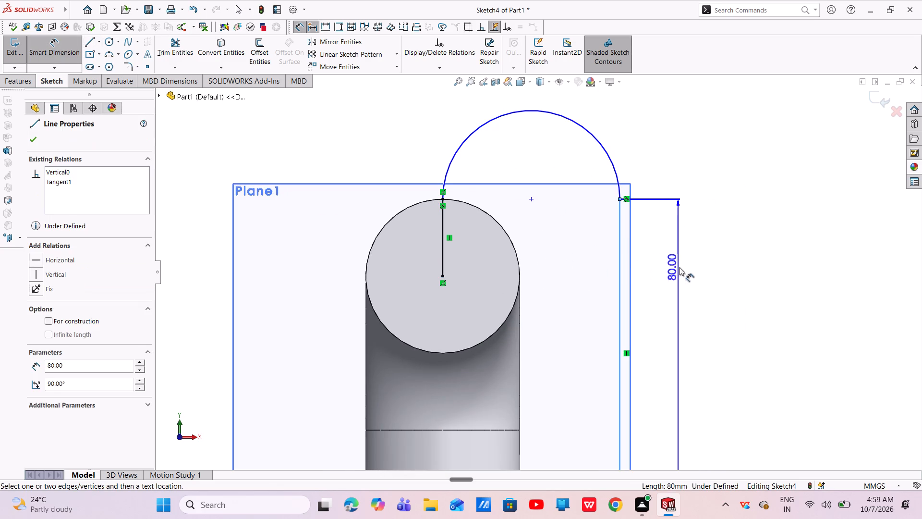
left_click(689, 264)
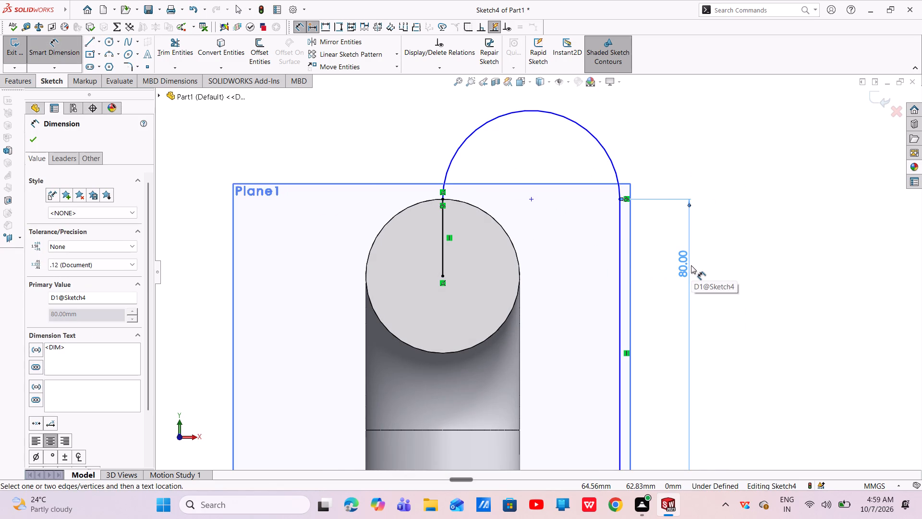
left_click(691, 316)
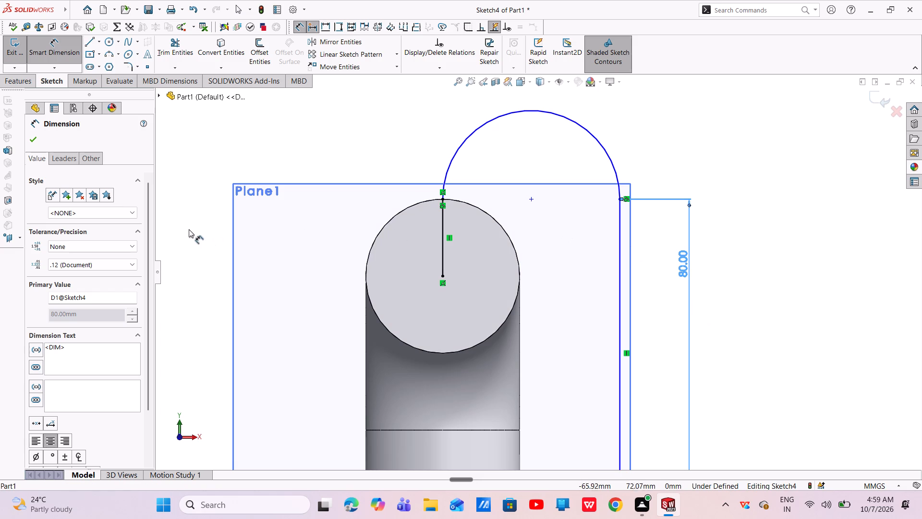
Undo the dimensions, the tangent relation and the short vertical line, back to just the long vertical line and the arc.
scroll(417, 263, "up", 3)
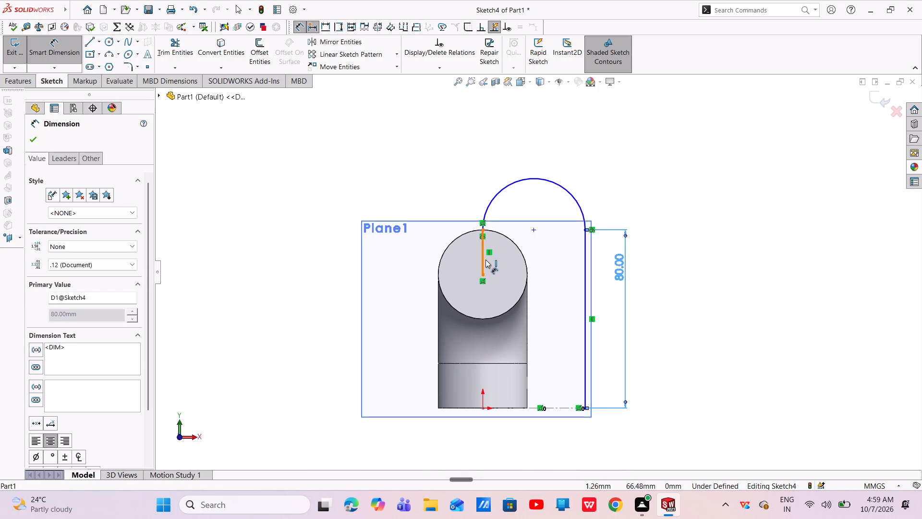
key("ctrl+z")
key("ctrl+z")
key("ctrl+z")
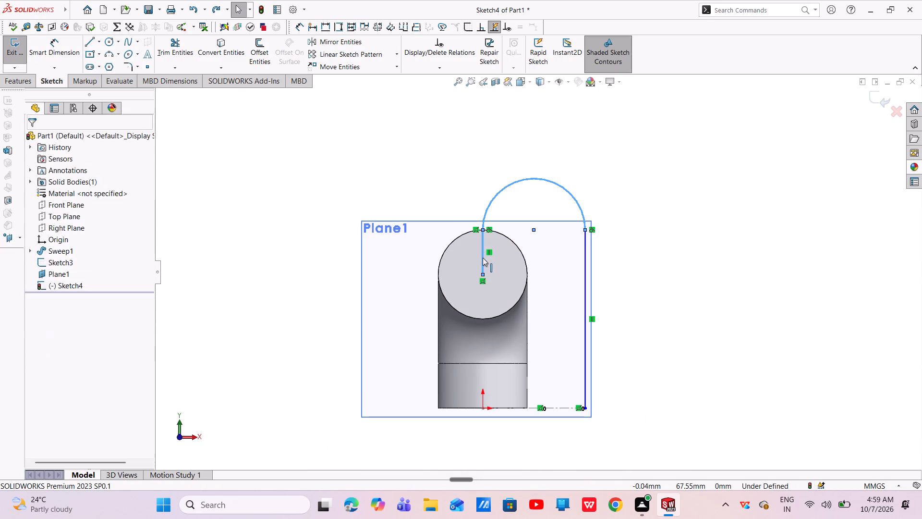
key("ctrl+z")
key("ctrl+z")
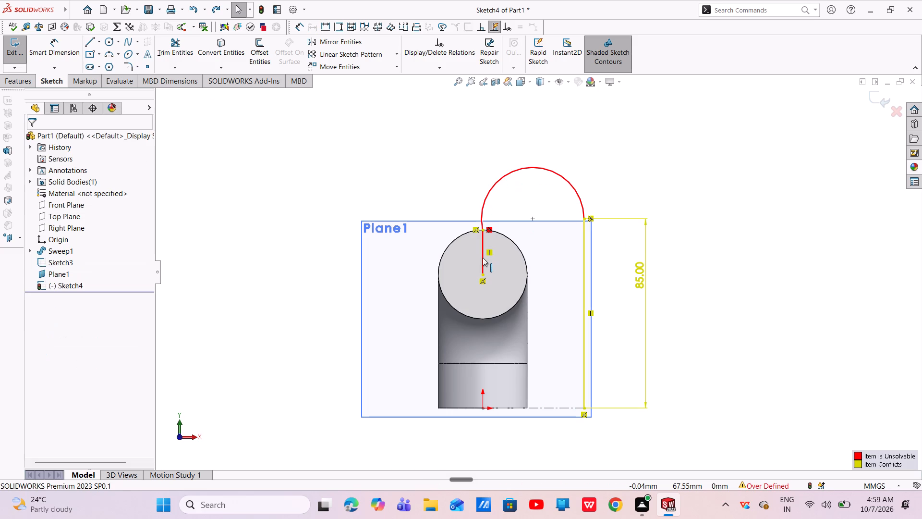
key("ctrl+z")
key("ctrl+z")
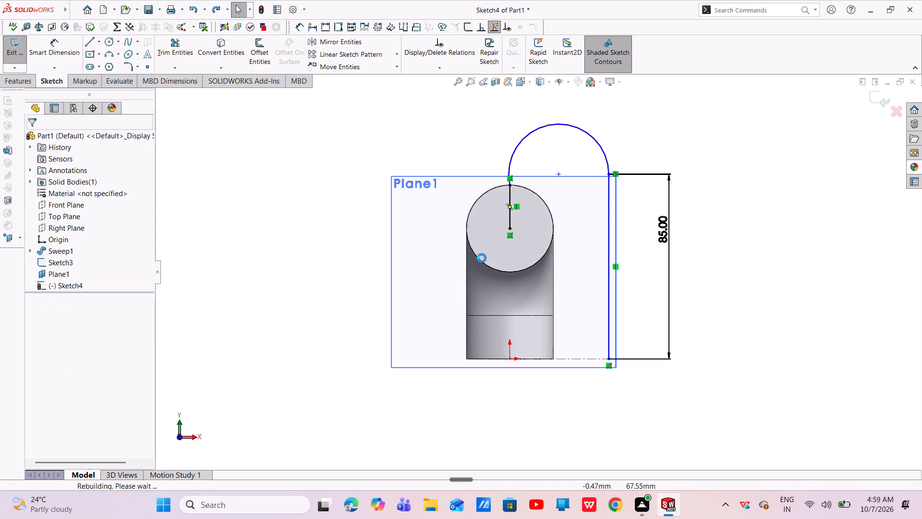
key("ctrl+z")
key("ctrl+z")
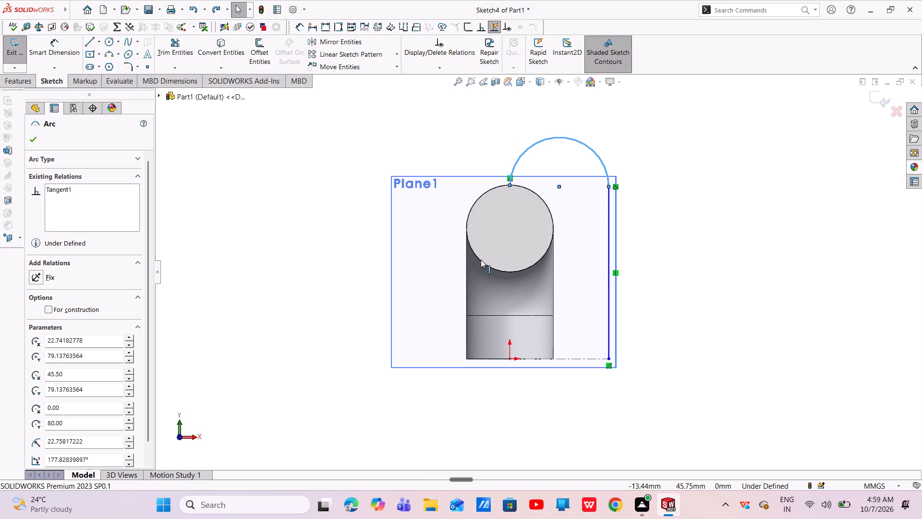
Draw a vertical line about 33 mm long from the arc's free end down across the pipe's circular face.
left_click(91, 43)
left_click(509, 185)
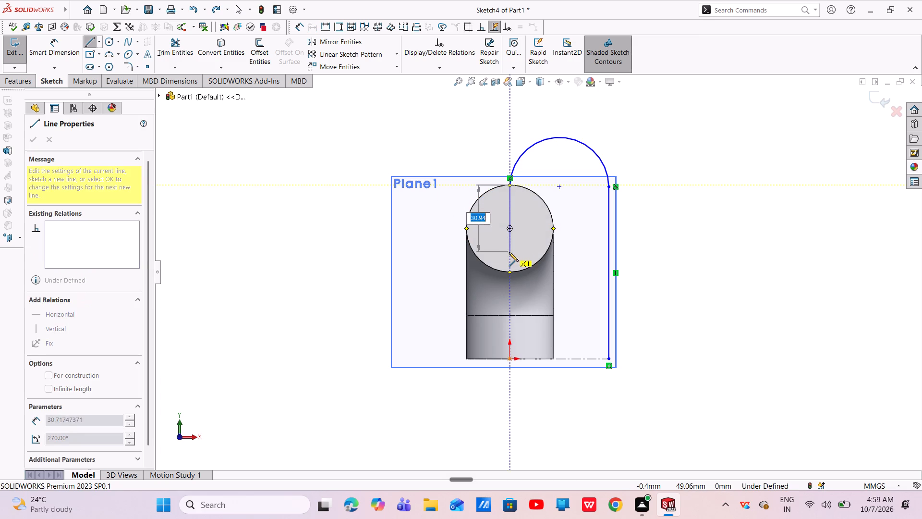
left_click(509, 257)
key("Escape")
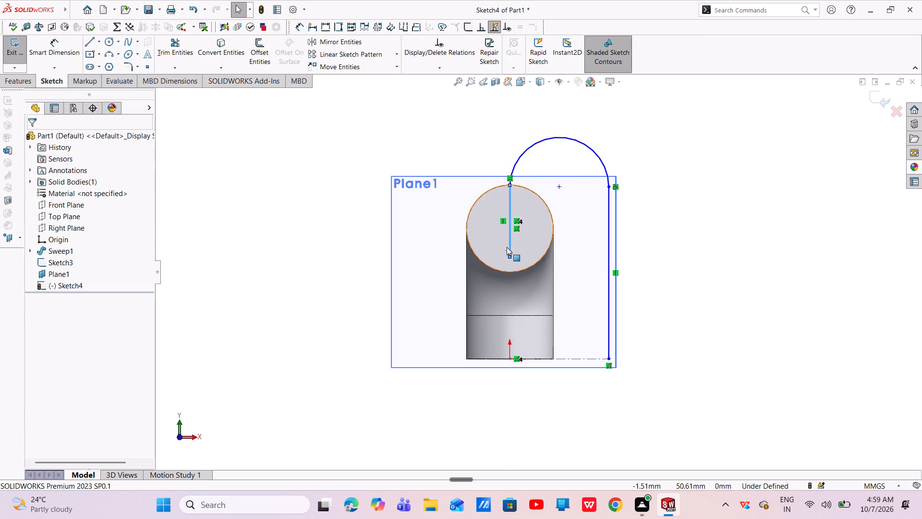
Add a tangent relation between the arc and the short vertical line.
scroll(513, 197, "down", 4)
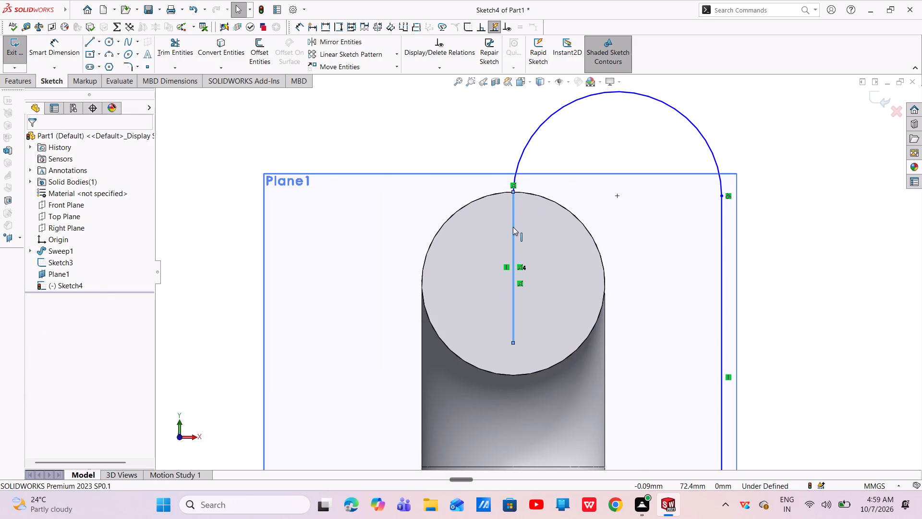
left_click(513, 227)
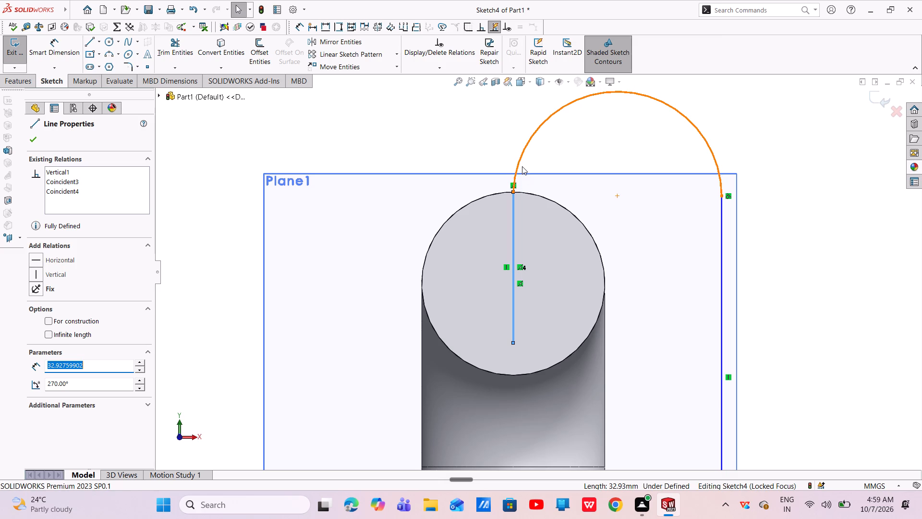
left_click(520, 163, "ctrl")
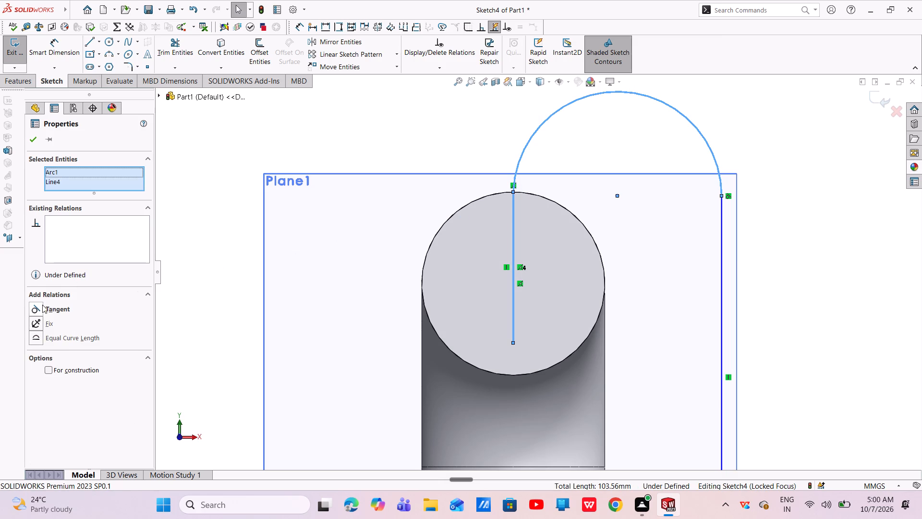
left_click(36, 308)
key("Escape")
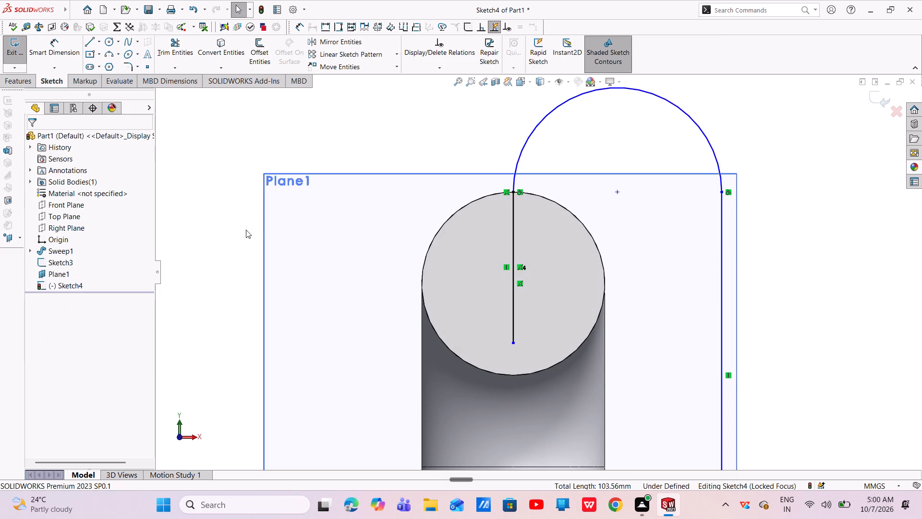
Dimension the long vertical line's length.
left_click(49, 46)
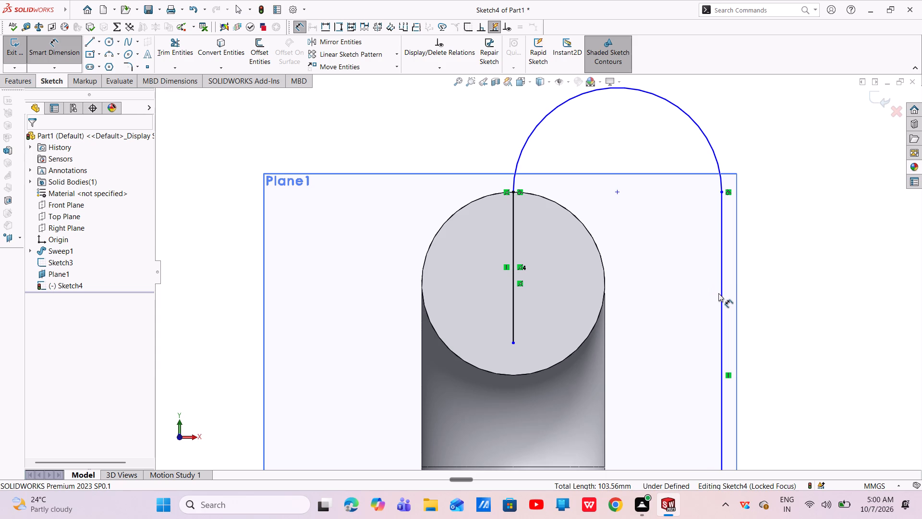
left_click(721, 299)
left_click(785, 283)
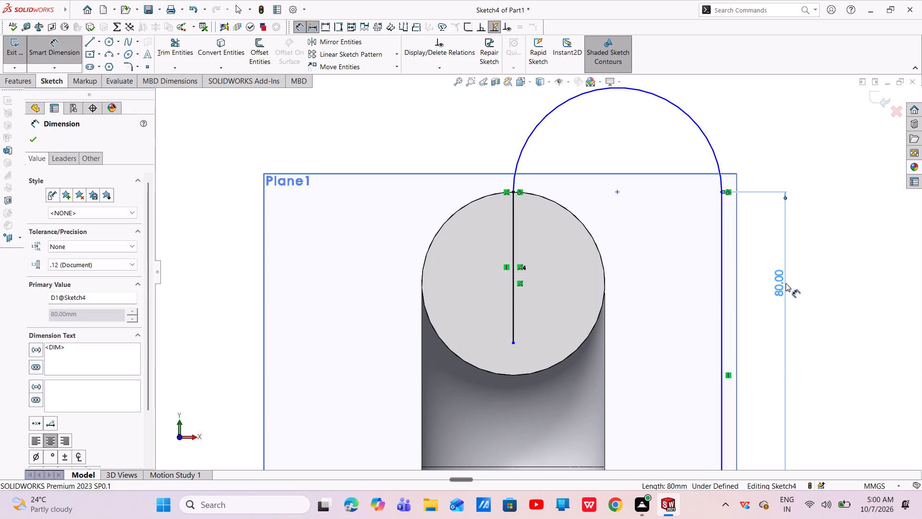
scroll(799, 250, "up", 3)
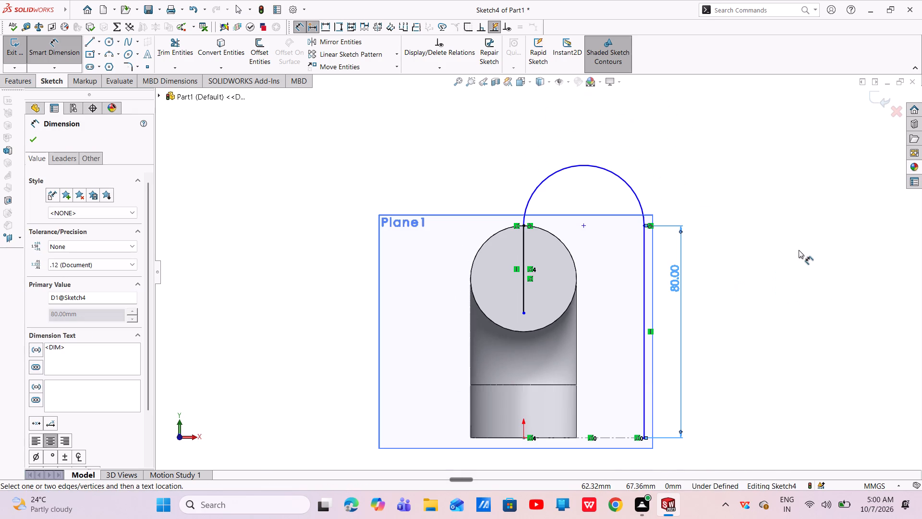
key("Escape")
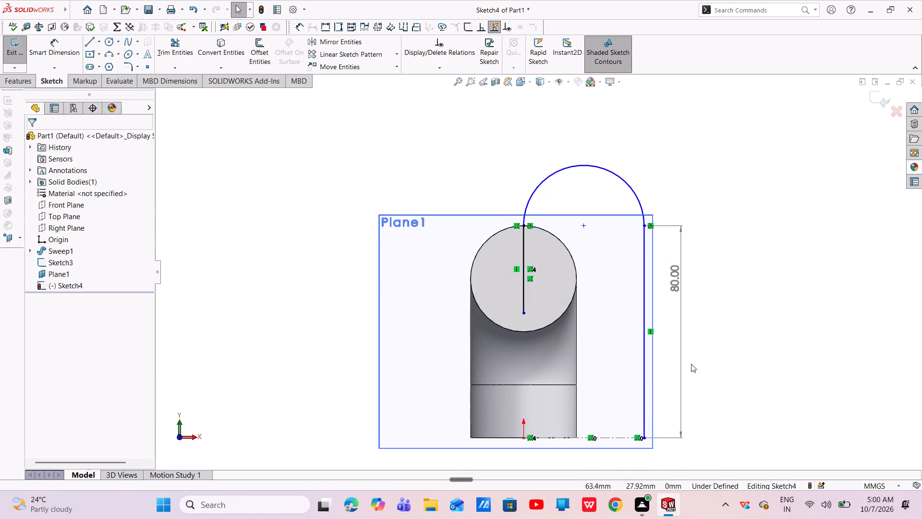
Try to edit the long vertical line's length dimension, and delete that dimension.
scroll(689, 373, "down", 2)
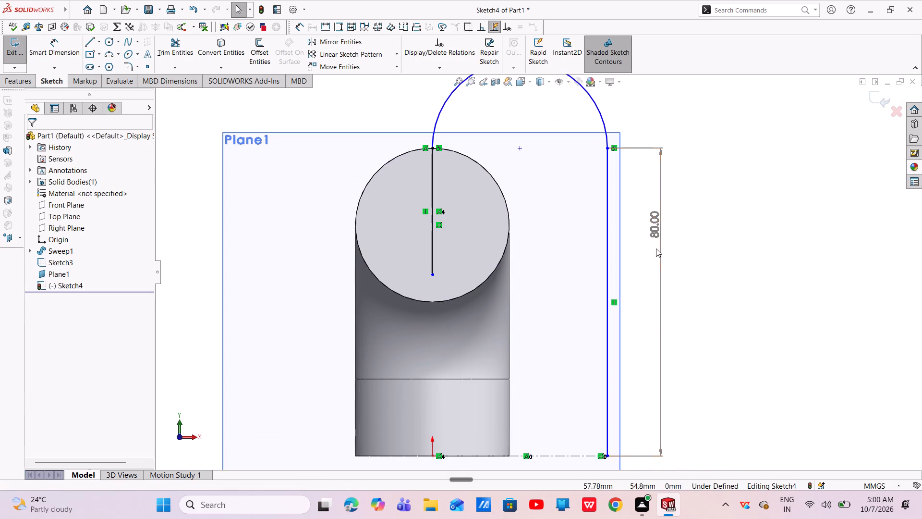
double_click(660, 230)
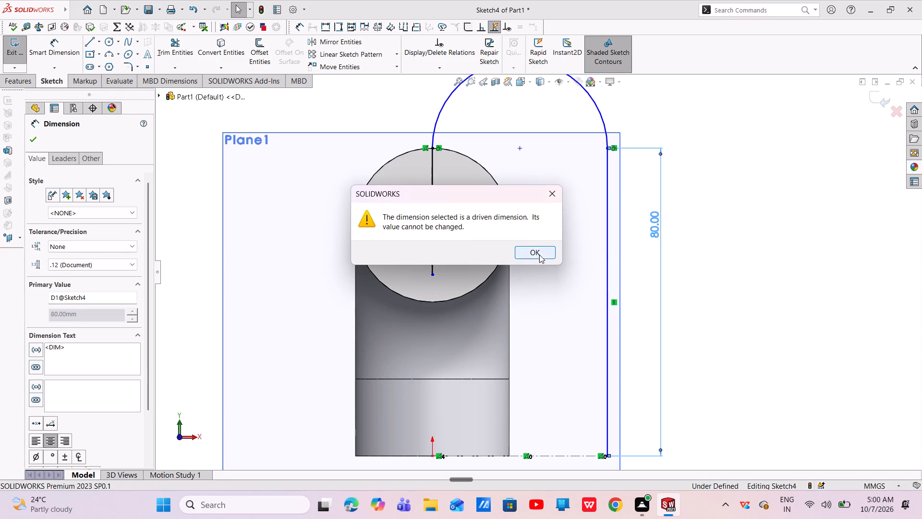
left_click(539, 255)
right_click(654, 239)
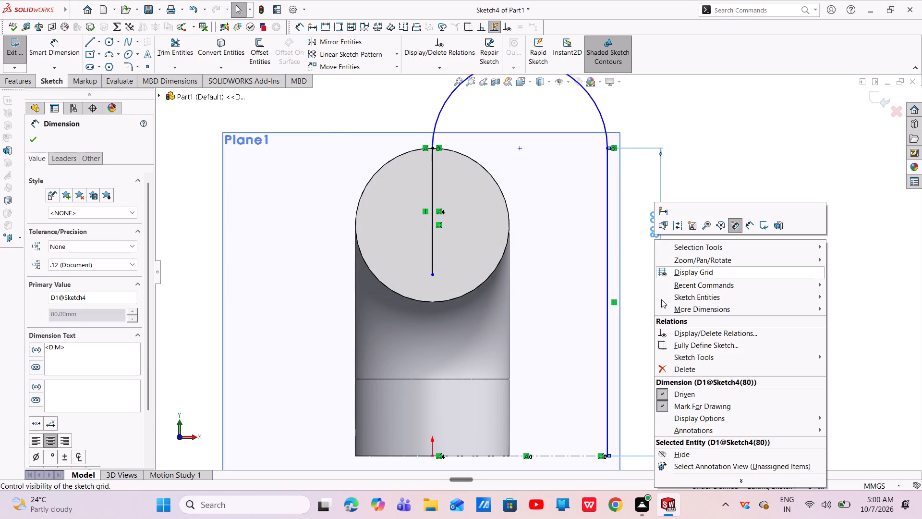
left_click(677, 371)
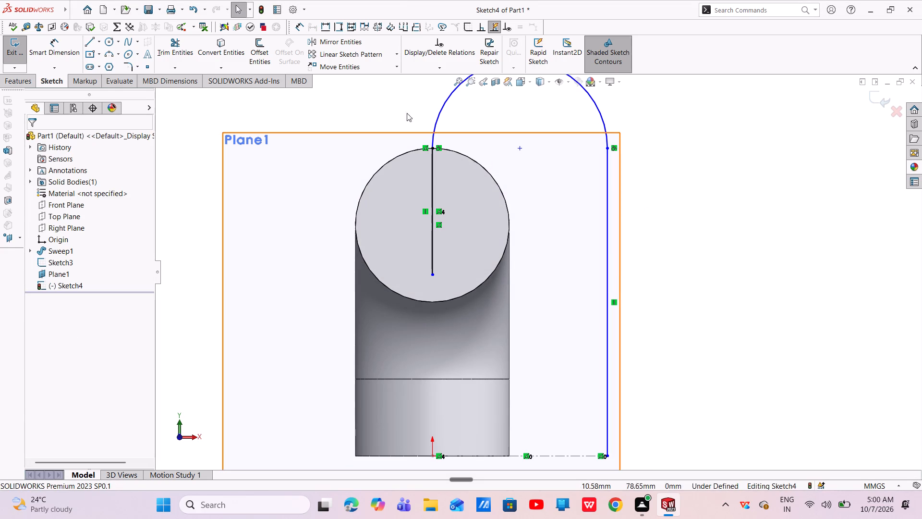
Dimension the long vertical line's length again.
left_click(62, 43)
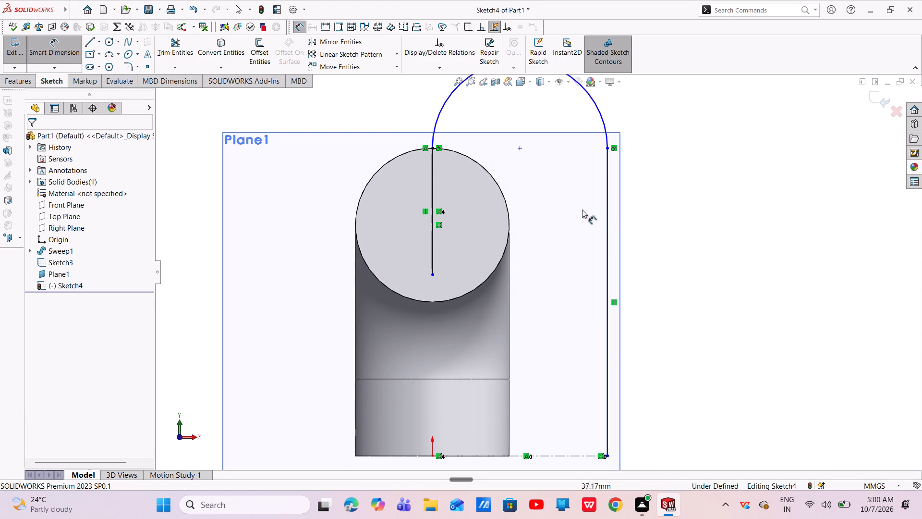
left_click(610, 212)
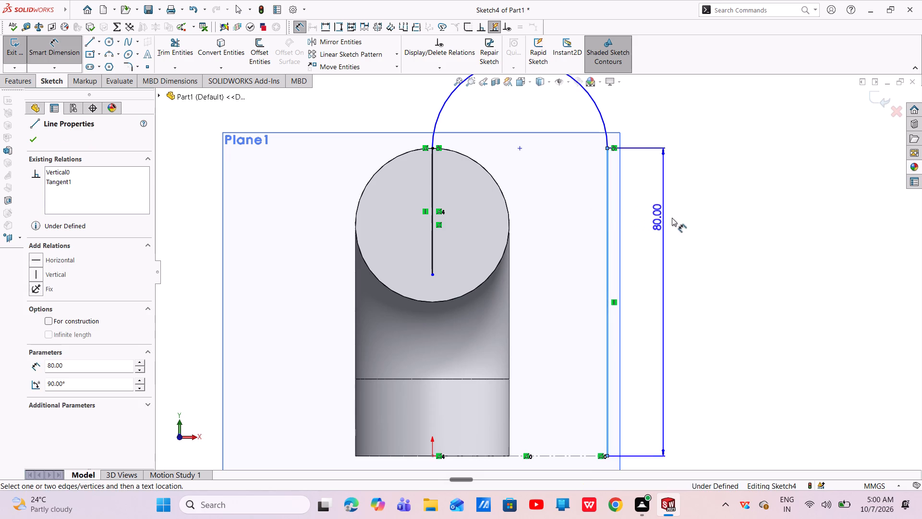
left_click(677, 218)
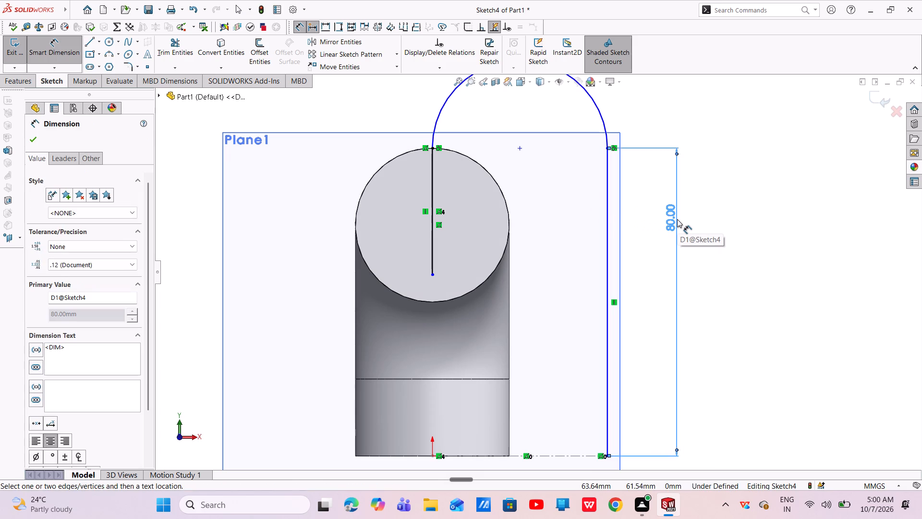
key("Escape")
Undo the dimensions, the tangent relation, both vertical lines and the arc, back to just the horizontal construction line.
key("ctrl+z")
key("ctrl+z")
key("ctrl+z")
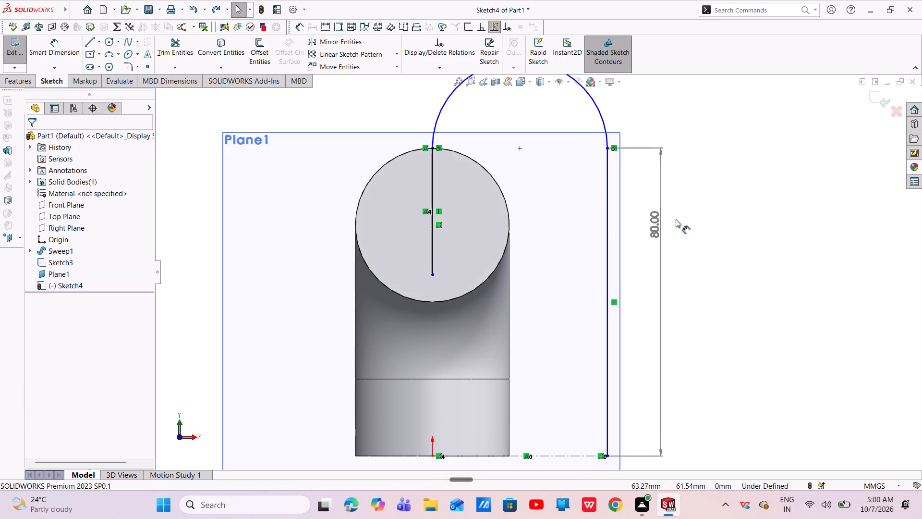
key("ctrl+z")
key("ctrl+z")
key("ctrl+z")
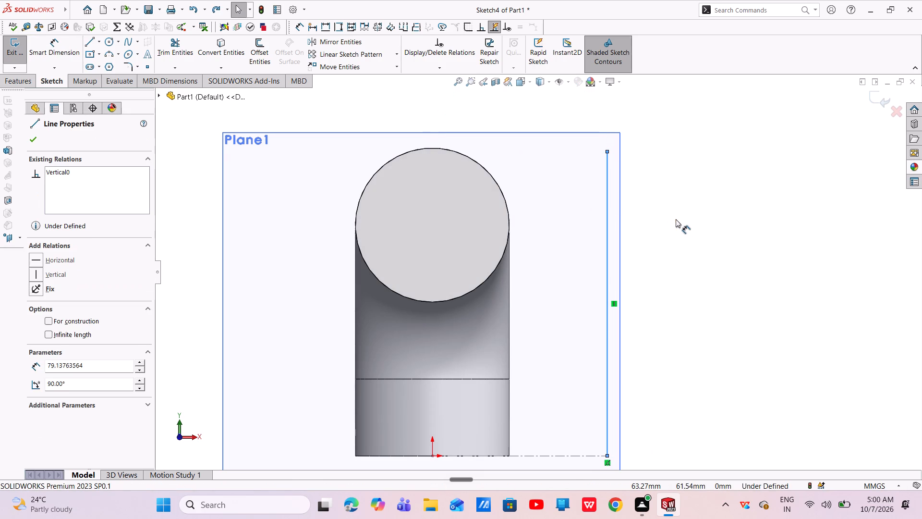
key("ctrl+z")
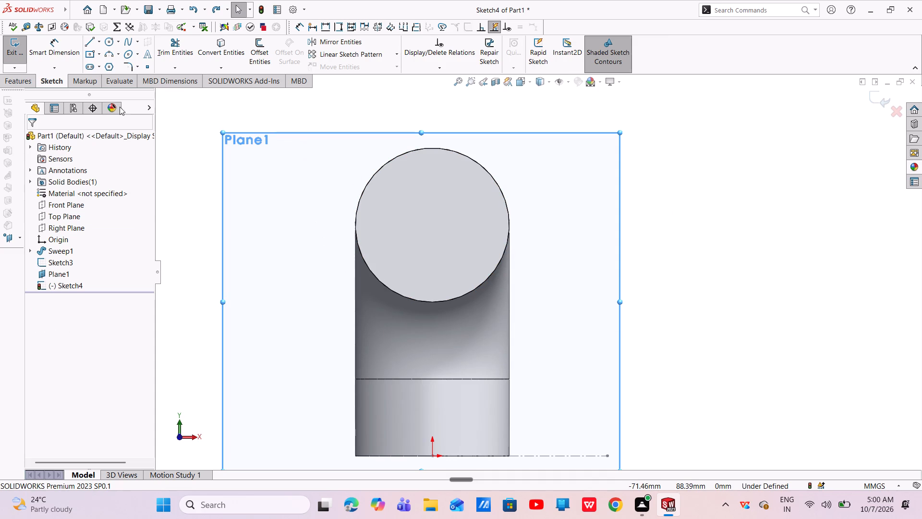
Sketch a vertical line about 86 mm up from the construction line's end, a 180° tangent arc of radius 22.75 mm, and a shorter vertical line down above the origin.
left_click(88, 40)
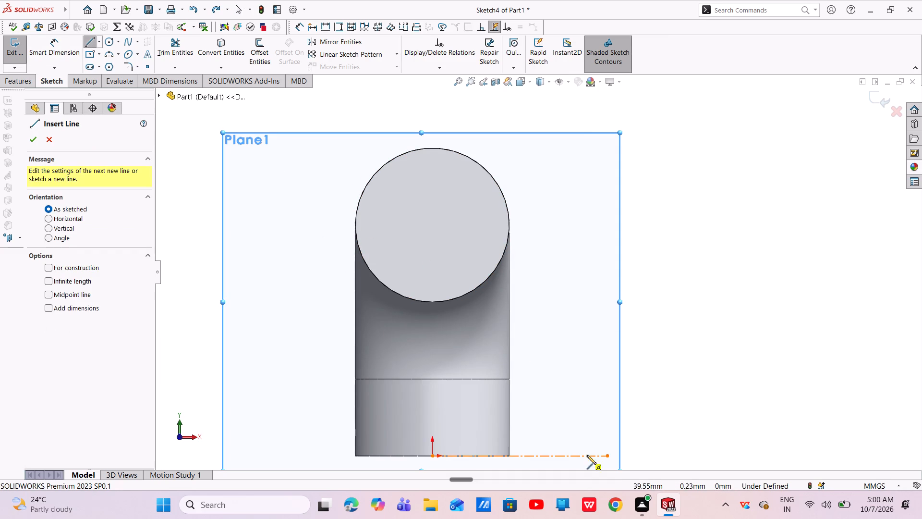
left_click(606, 454)
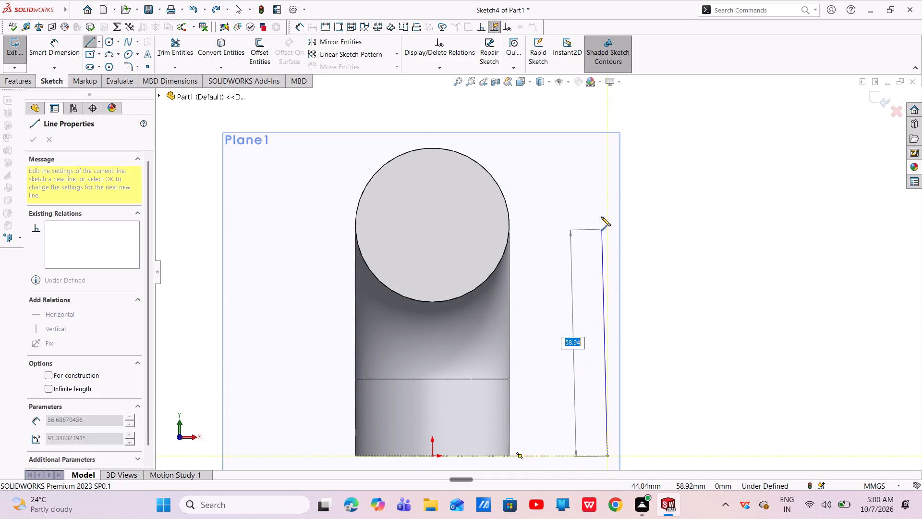
left_click(607, 124)
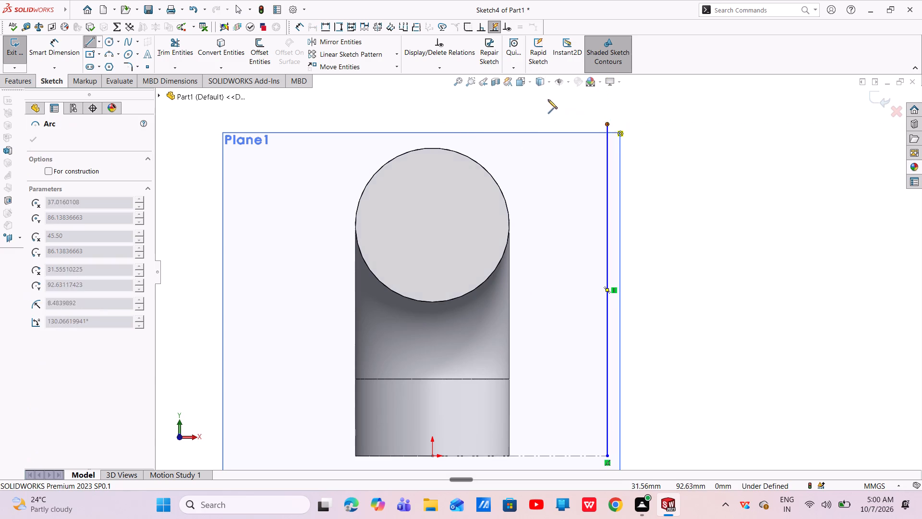
left_click(432, 126)
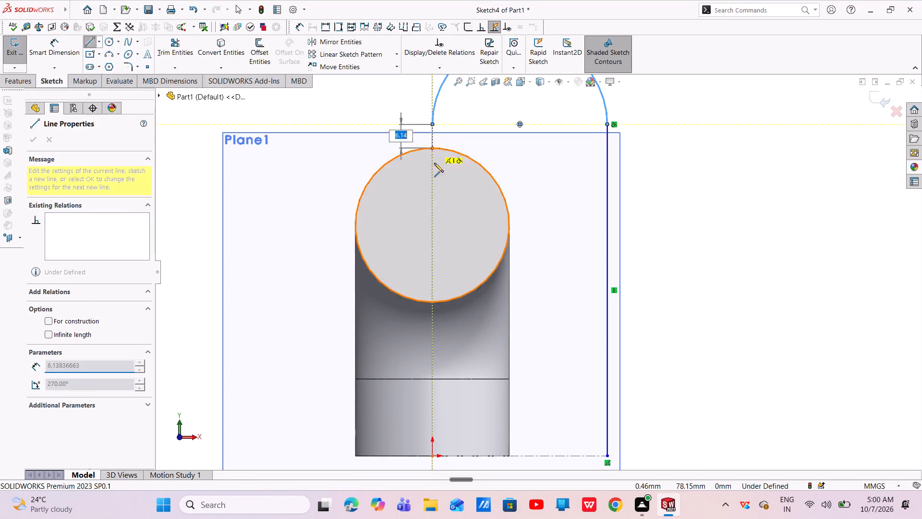
left_click(433, 269)
key("Escape")
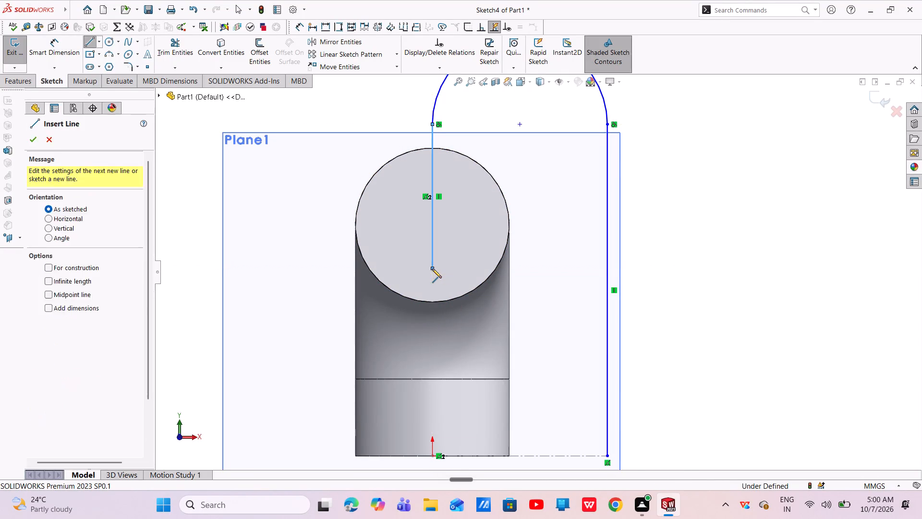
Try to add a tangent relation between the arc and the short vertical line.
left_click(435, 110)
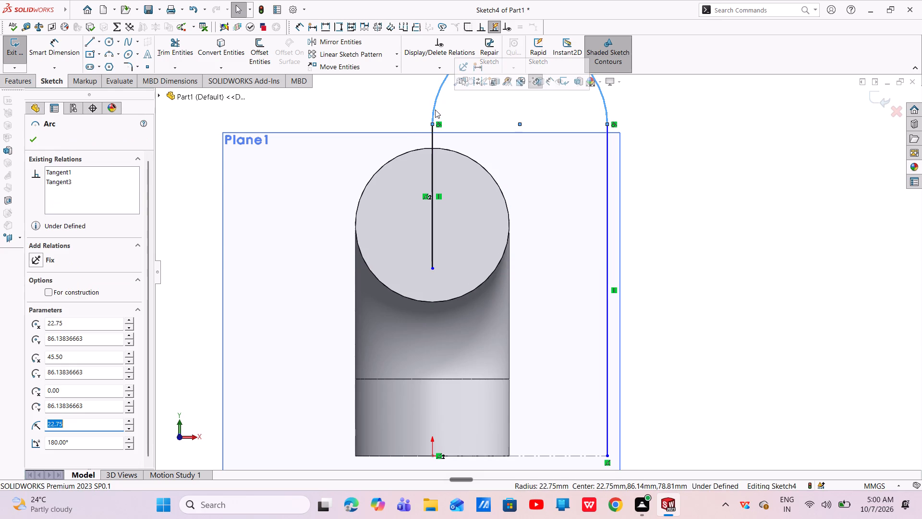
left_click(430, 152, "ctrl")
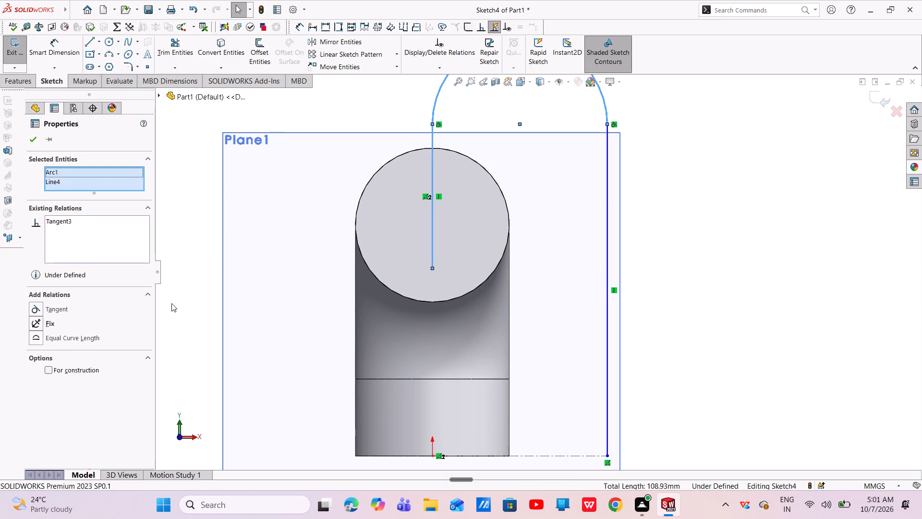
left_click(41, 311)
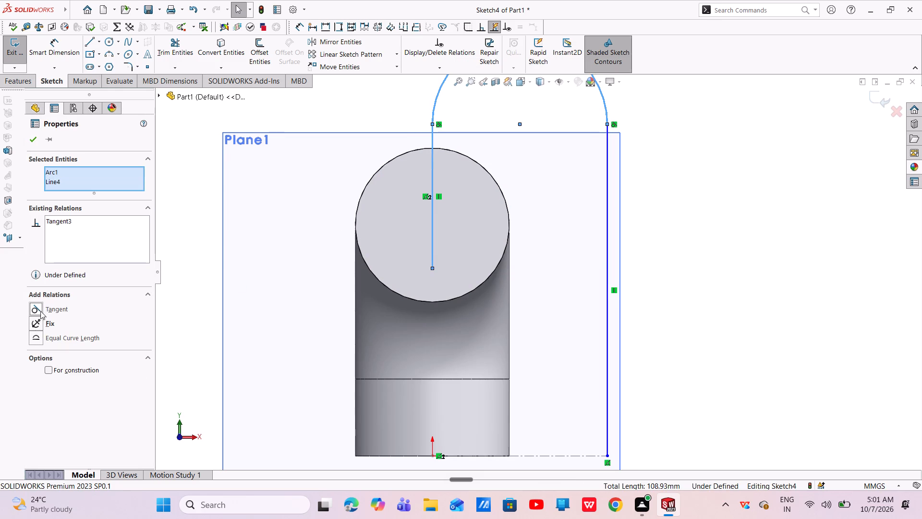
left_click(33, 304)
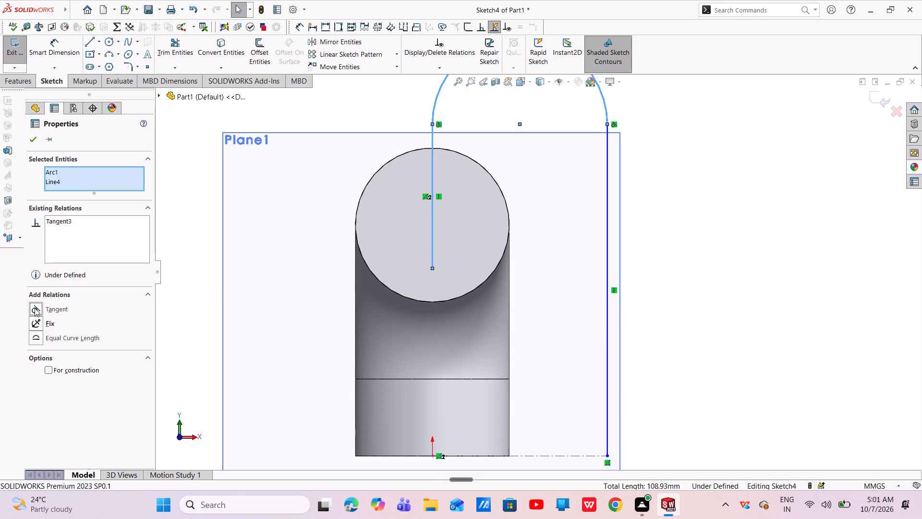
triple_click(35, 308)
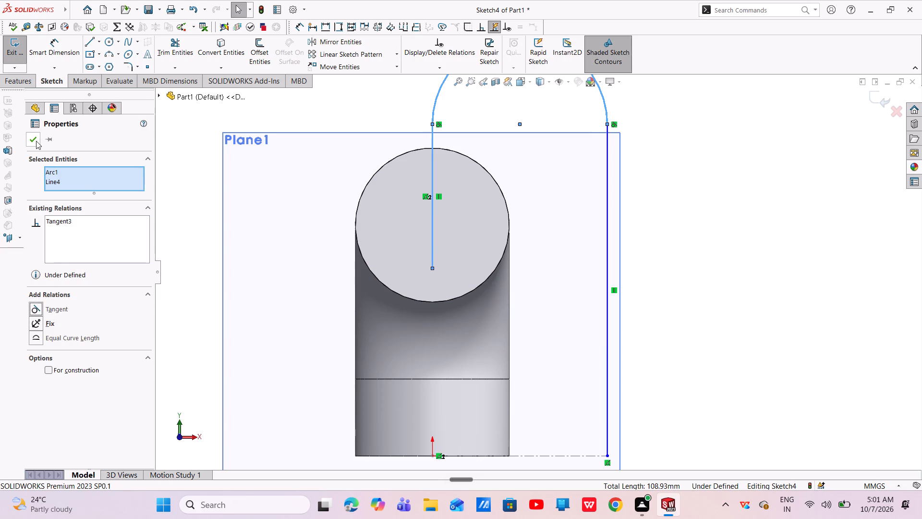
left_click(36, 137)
Dimension the long vertical line's length as 85 mm.
left_click(76, 60)
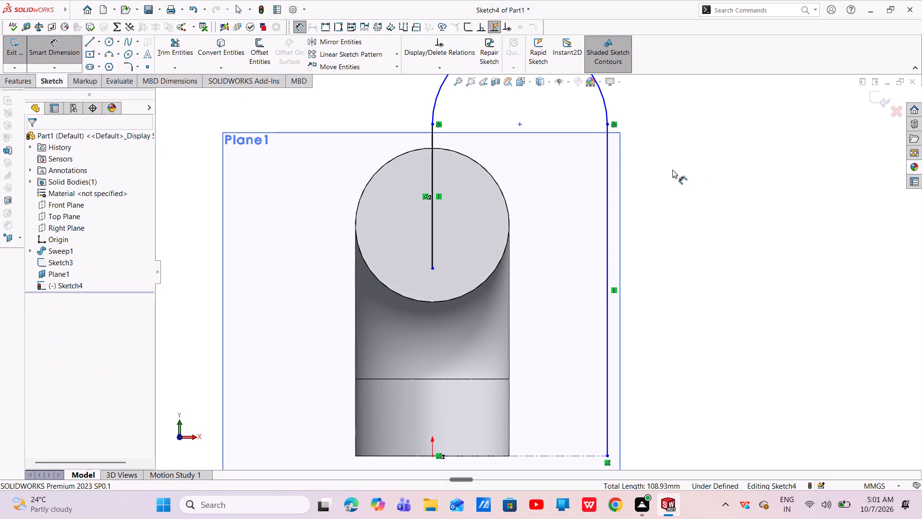
left_click(606, 228)
left_click(662, 224)
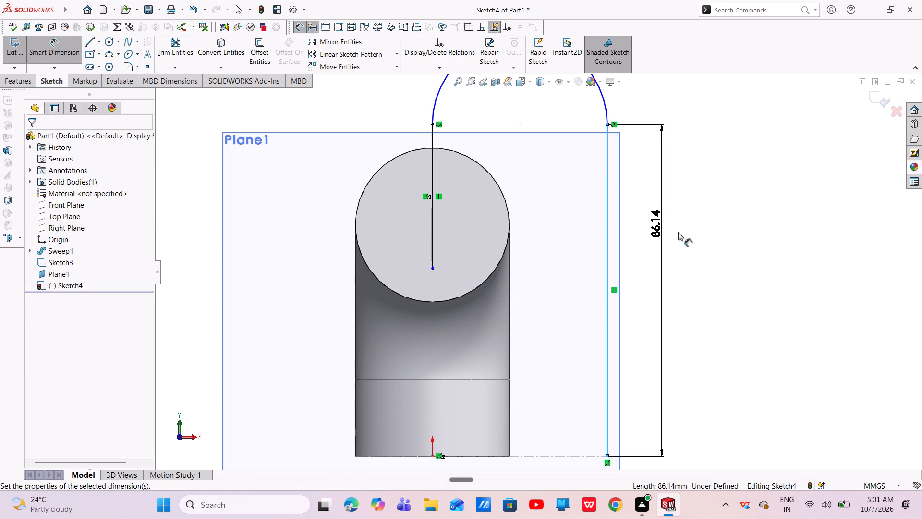
key("BackSpace")
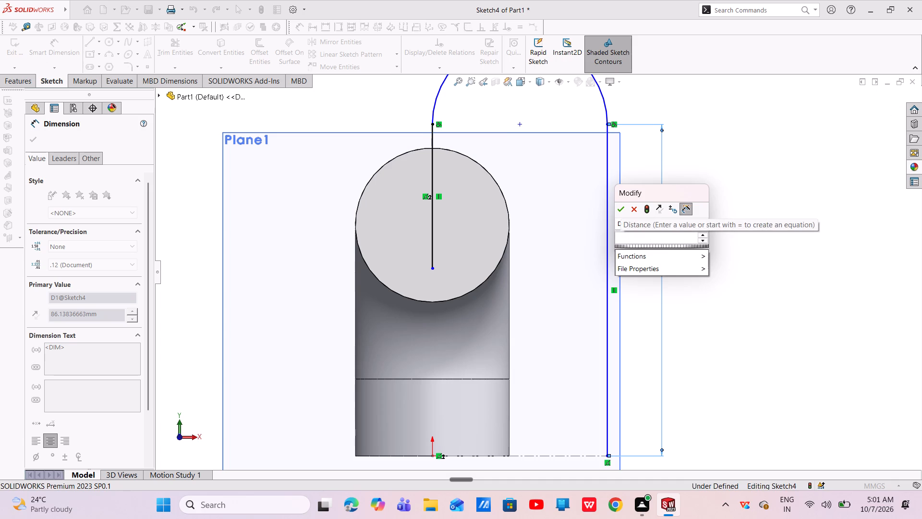
type("85")
key("Return")
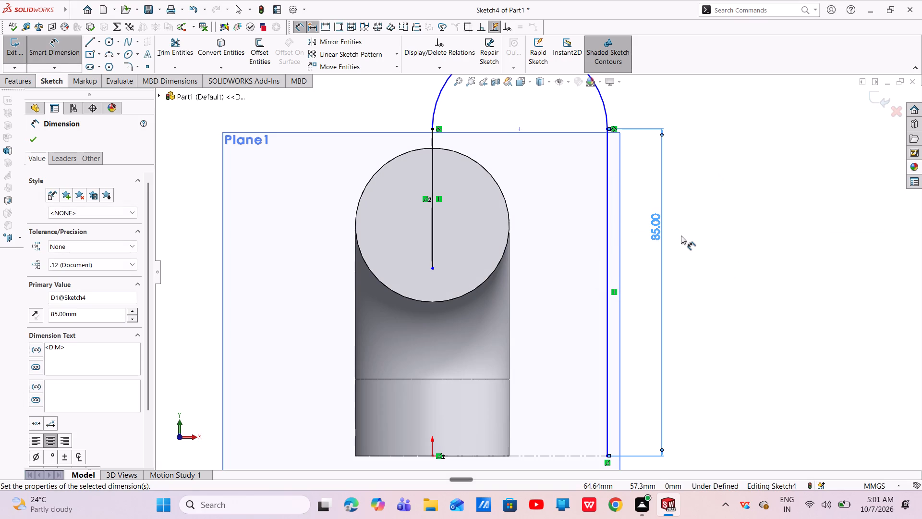
Dimension the short vertical line's length as 25 mm.
key("Escape")
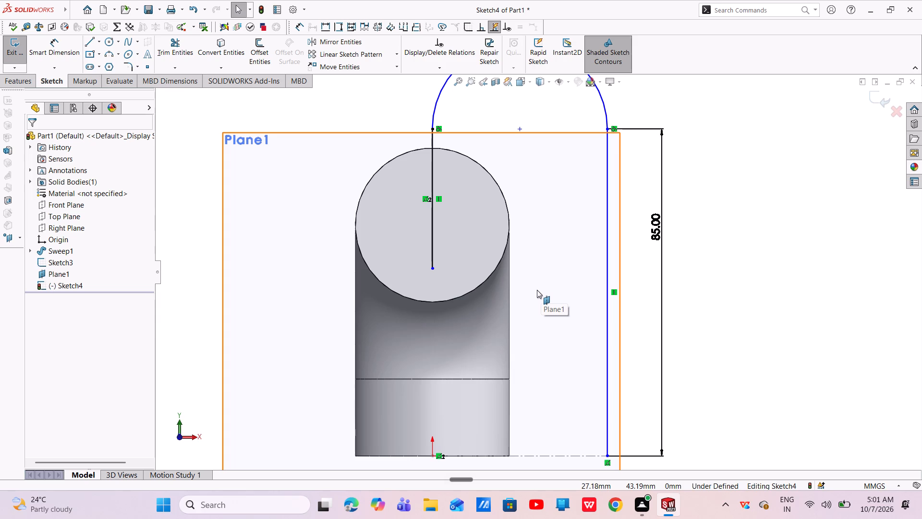
scroll(569, 266, "up", 1)
left_click(61, 49)
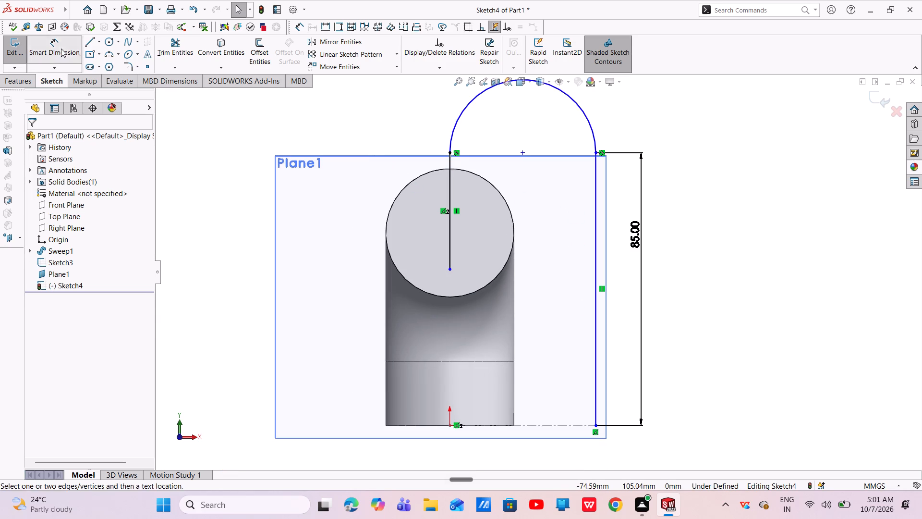
left_click(449, 186)
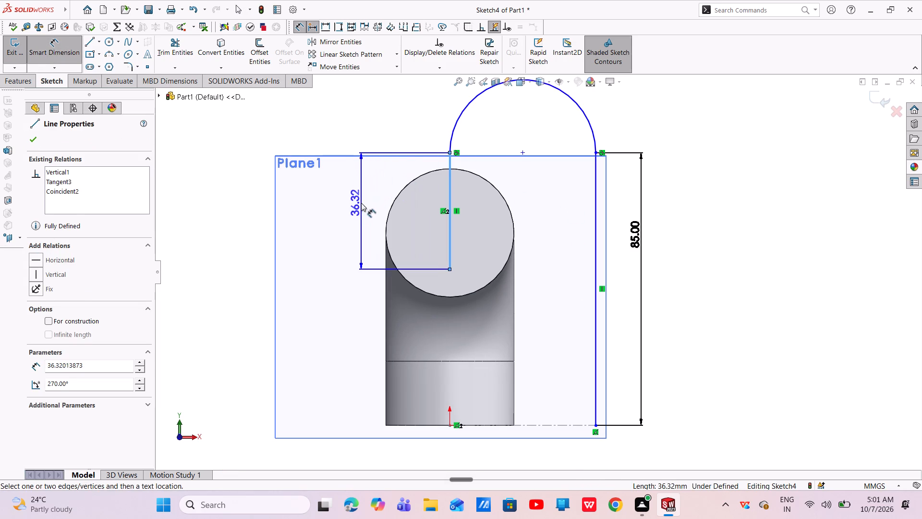
left_click(361, 203)
key("BackSpace")
type("25")
key("Return")
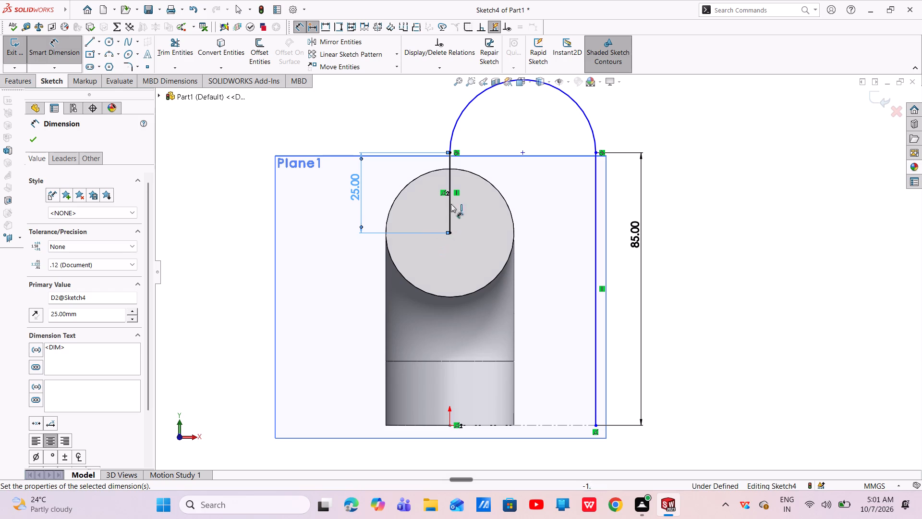
Dimension the tangent arc's radius as 22.75 mm and finish dimensioning the branch path.
scroll(469, 164, "up", 2)
left_click(531, 139)
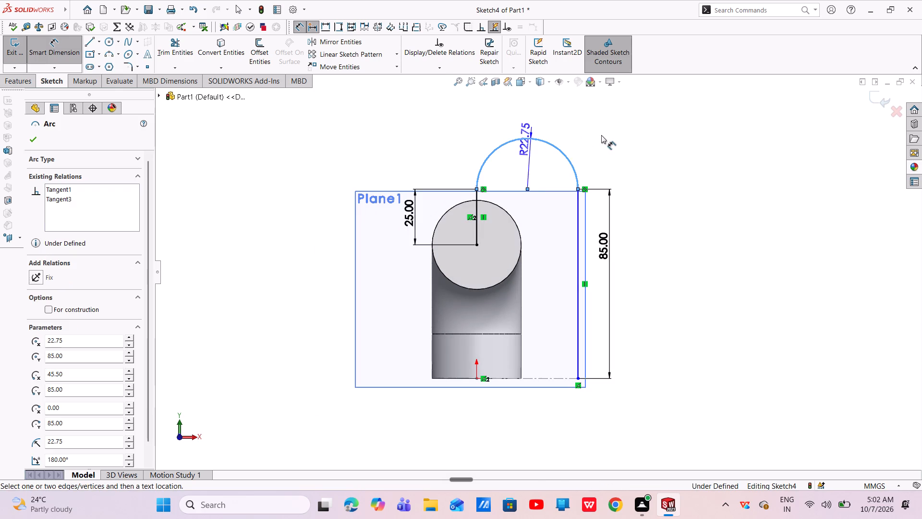
left_click(621, 132)
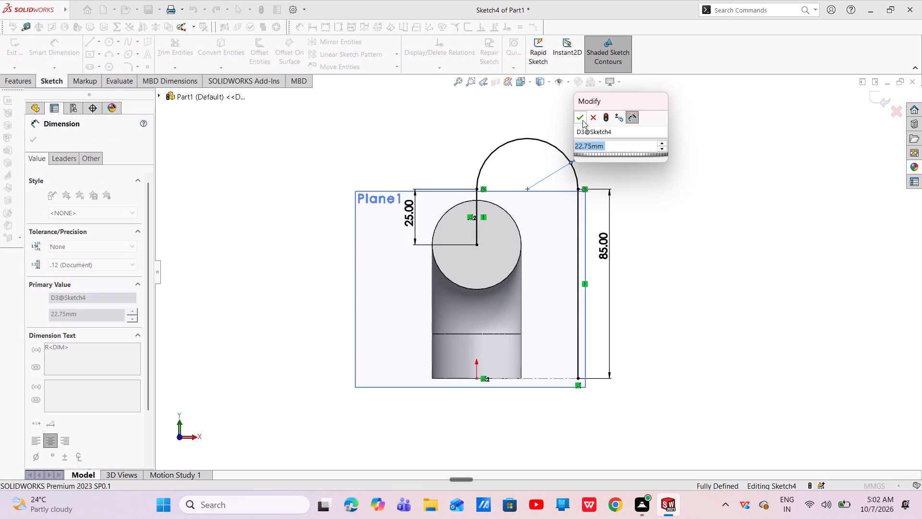
left_click(582, 120)
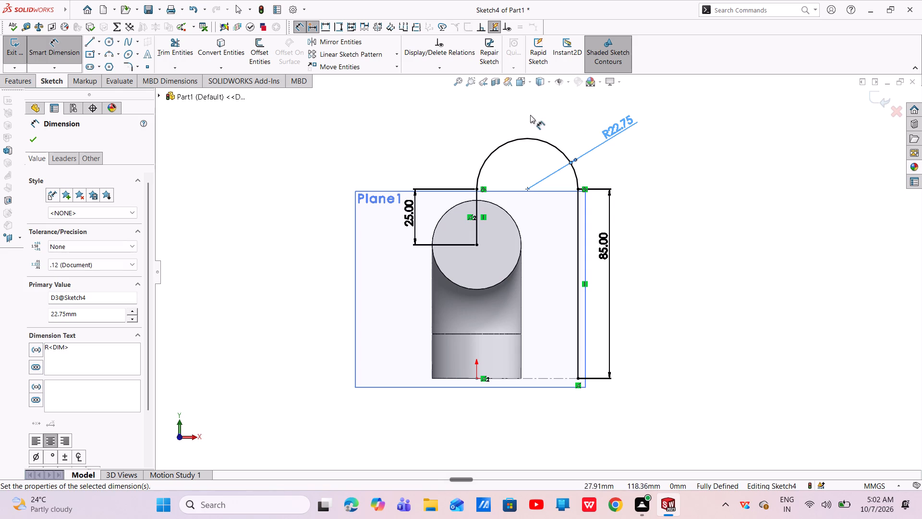
left_click(32, 136)
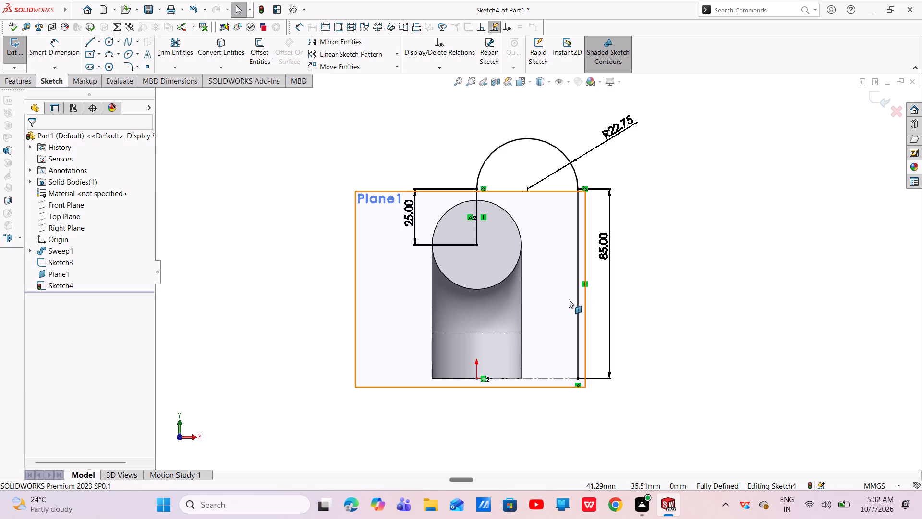
Examine the branch path sketch from several angles to check its position relative to the swept pipe.
middle_click_drag(662, 297, 635, 289)
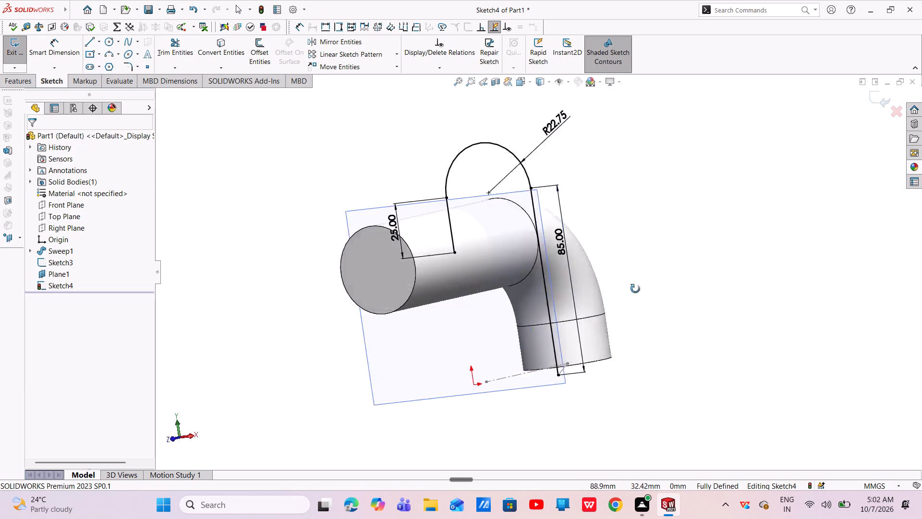
middle_click_drag(635, 289, 435, 358)
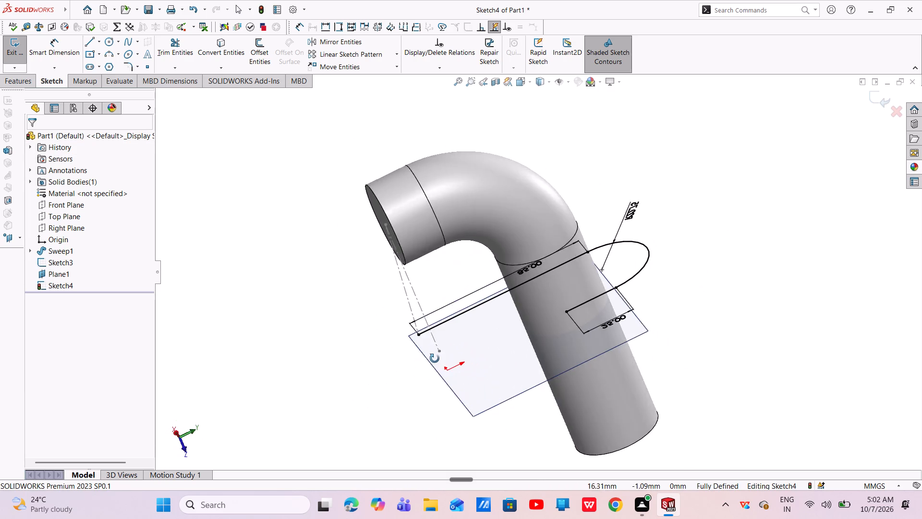
middle_click_drag(435, 358, 582, 411)
scroll(588, 357, "up", 3)
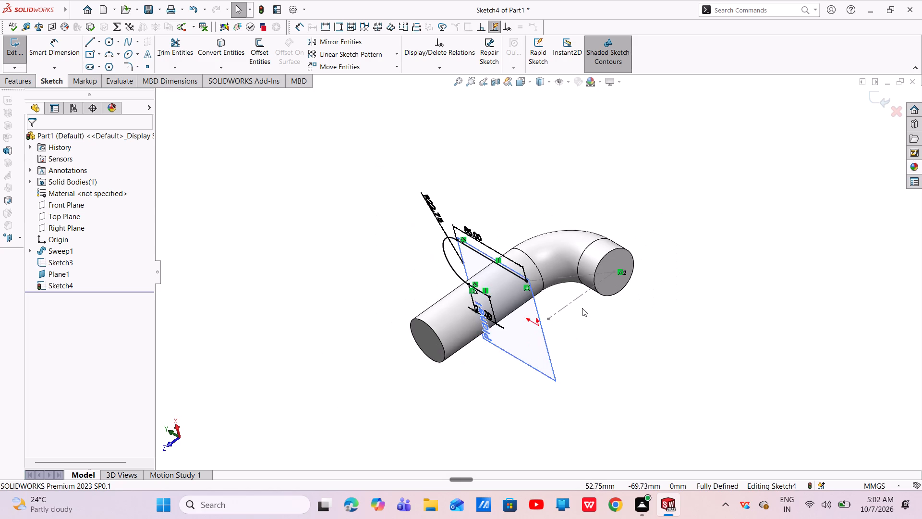
middle_click_drag(582, 308, 721, 285)
middle_click_drag(695, 331, 692, 294)
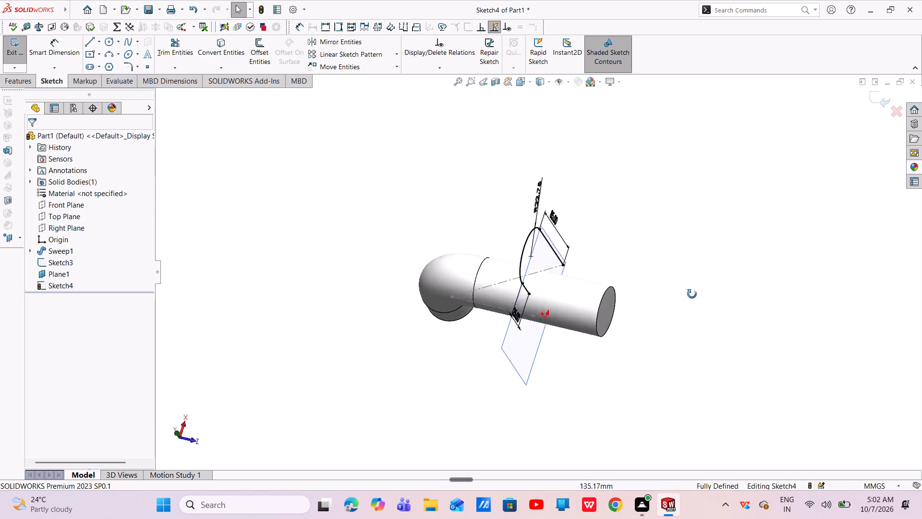
middle_click_drag(692, 294, 707, 173)
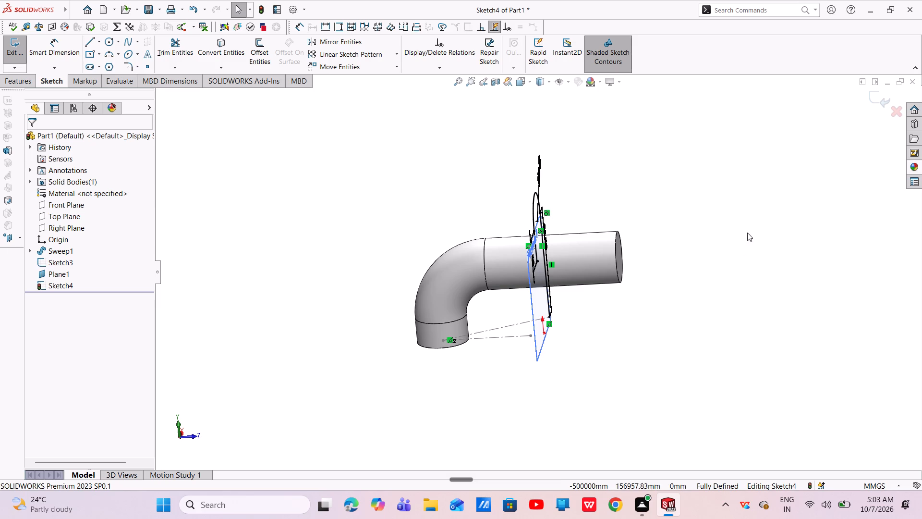
middle_click(726, 237)
middle_click_drag(698, 261, 614, 345)
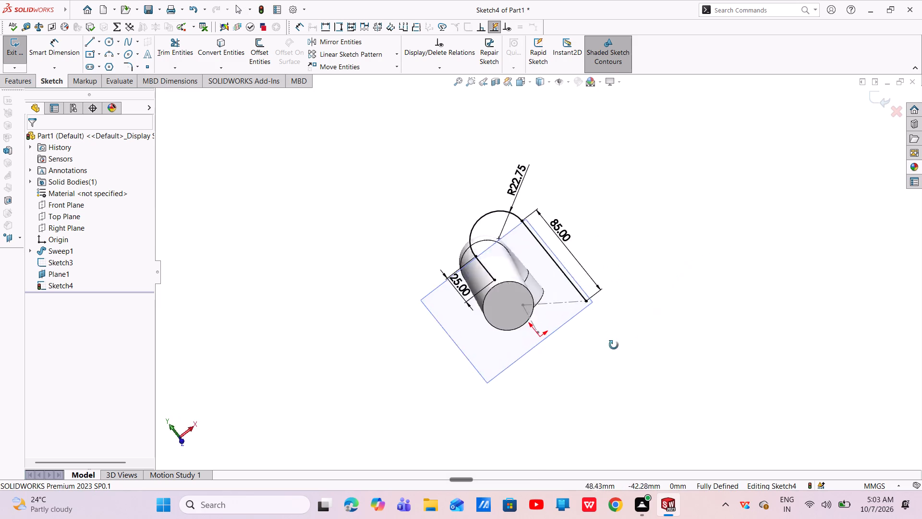
middle_click_drag(614, 345, 777, 232)
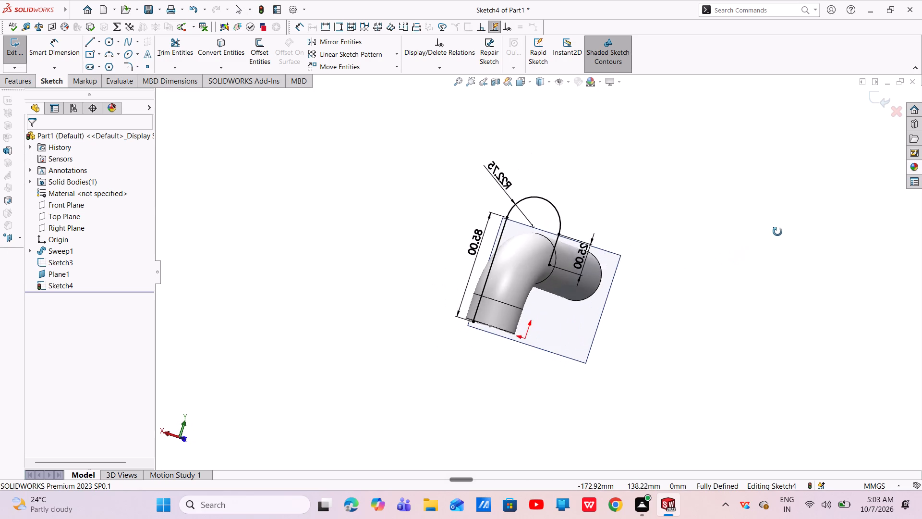
middle_click_drag(777, 232, 513, 426)
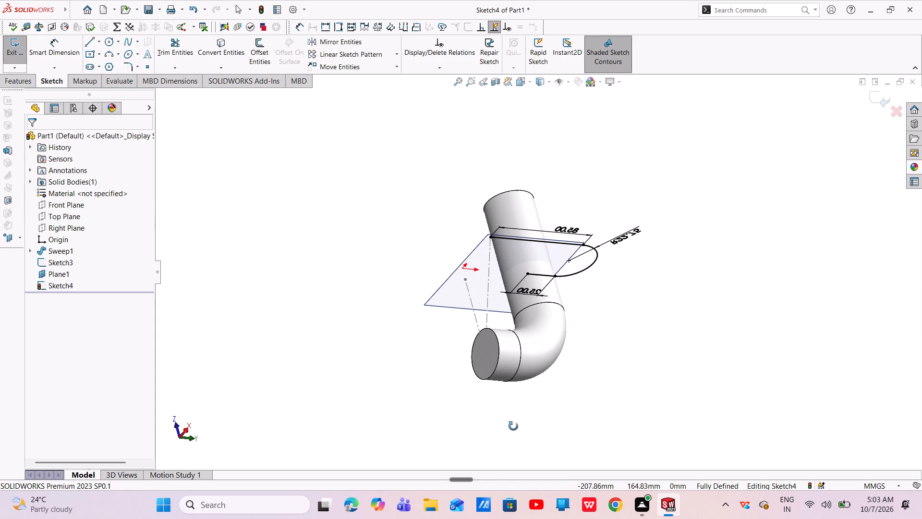
middle_click_drag(513, 426, 512, 426)
middle_click_drag(670, 349, 601, 239)
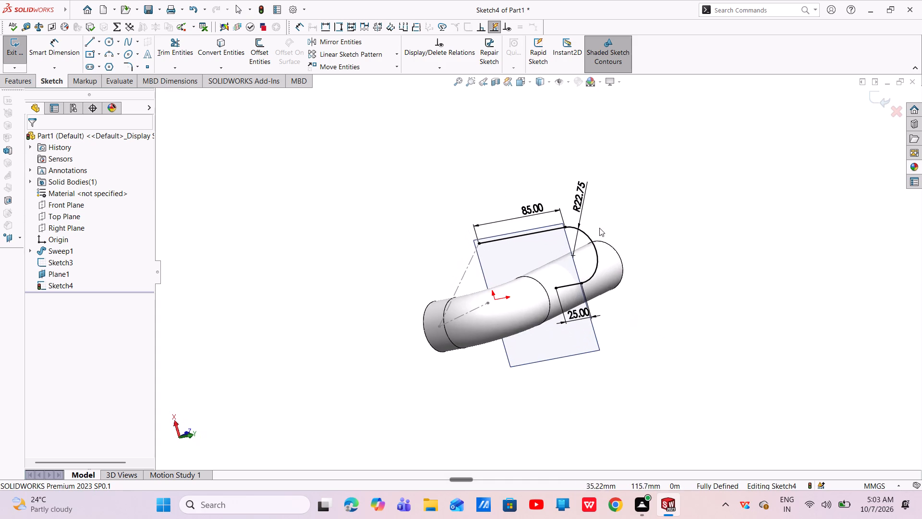
middle_click_drag(605, 367, 619, 218)
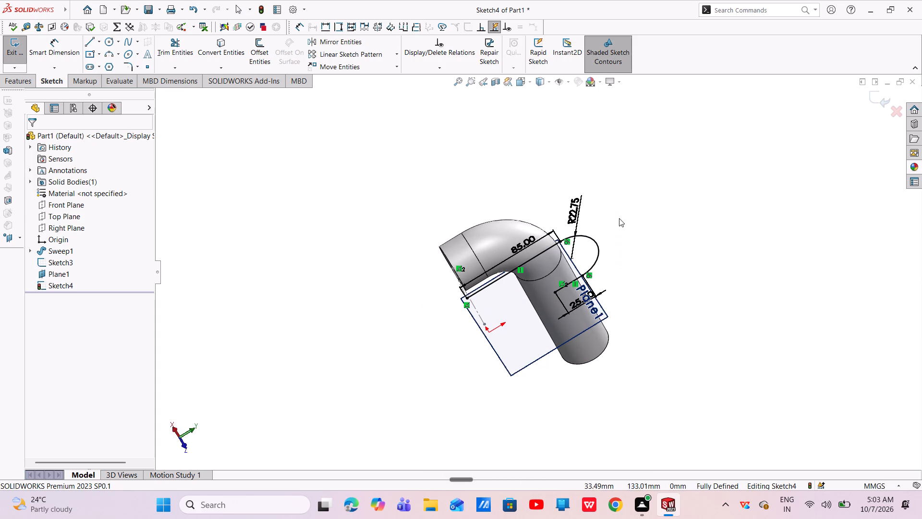
middle_click_drag(618, 225, 611, 224)
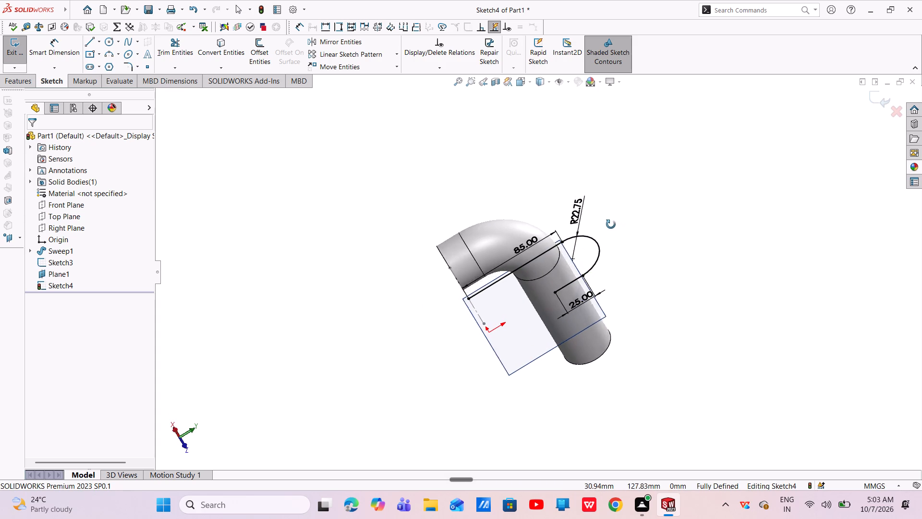
middle_click_drag(611, 224, 410, 221)
middle_click_drag(643, 226, 622, 350)
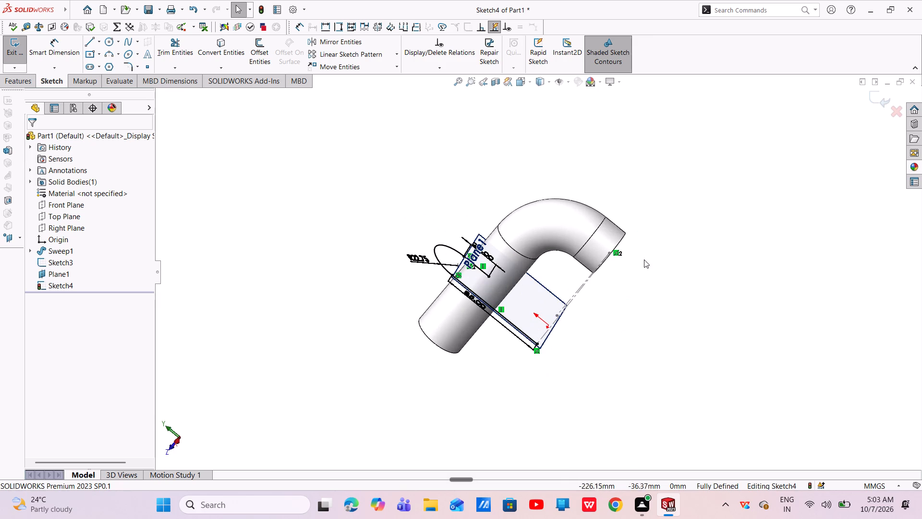
middle_click_drag(644, 259, 683, 315)
middle_click_drag(491, 375, 495, 362)
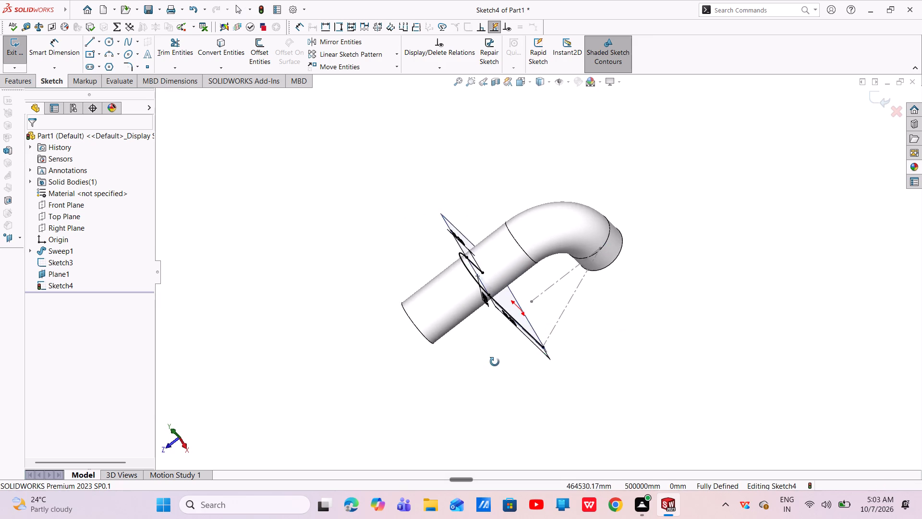
middle_click_drag(495, 362, 549, 239)
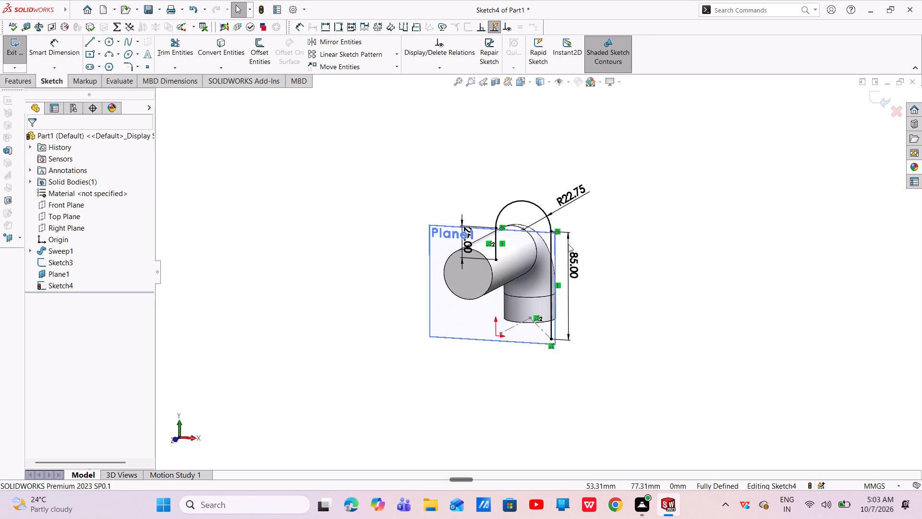
middle_click_drag(619, 262, 509, 368)
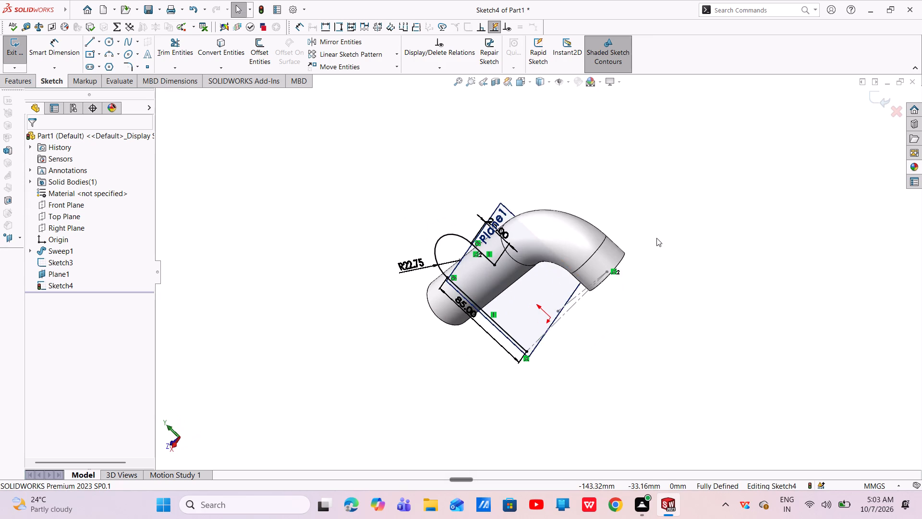
middle_click_drag(656, 238, 693, 318)
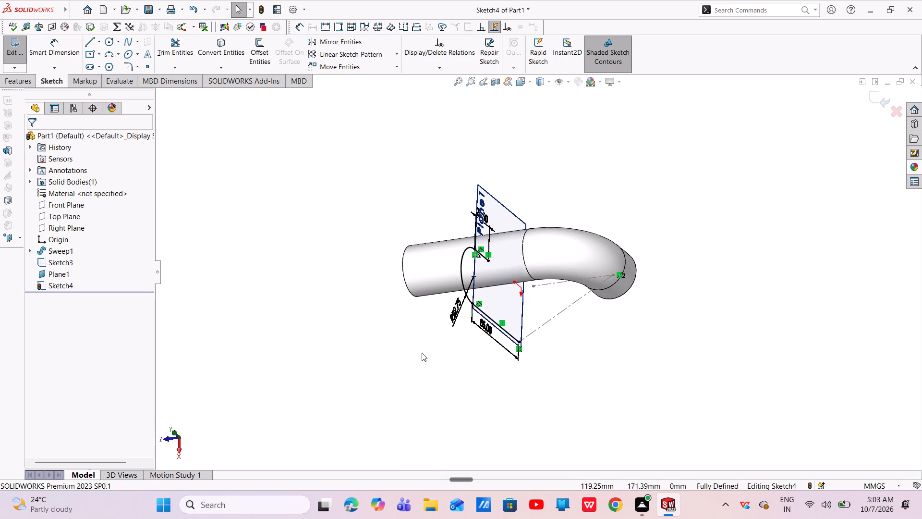
middle_click_drag(422, 353, 478, 189)
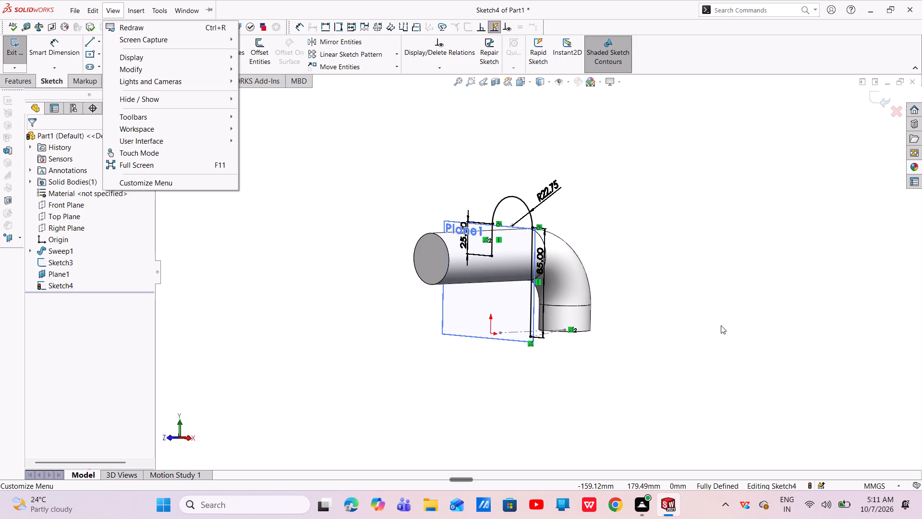
left_click(289, 174)
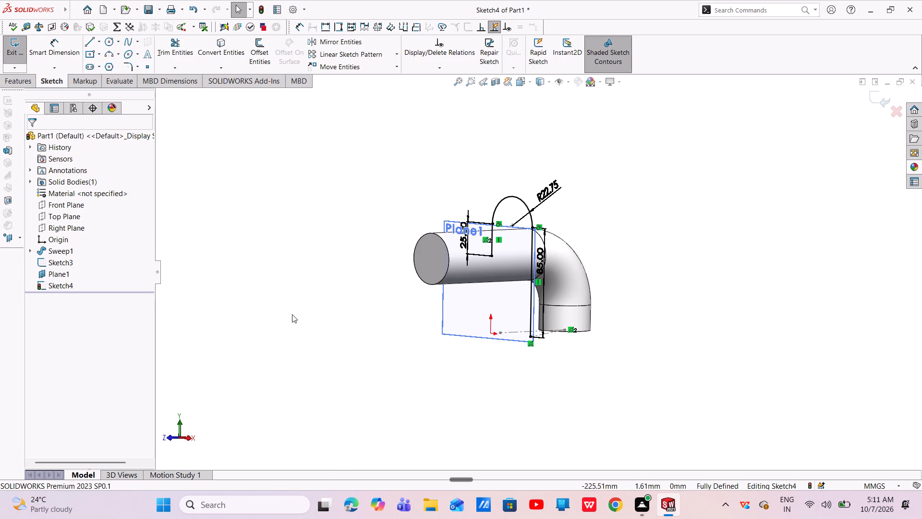
middle_click_drag(485, 272, 483, 330)
scroll(483, 330, "down", 4)
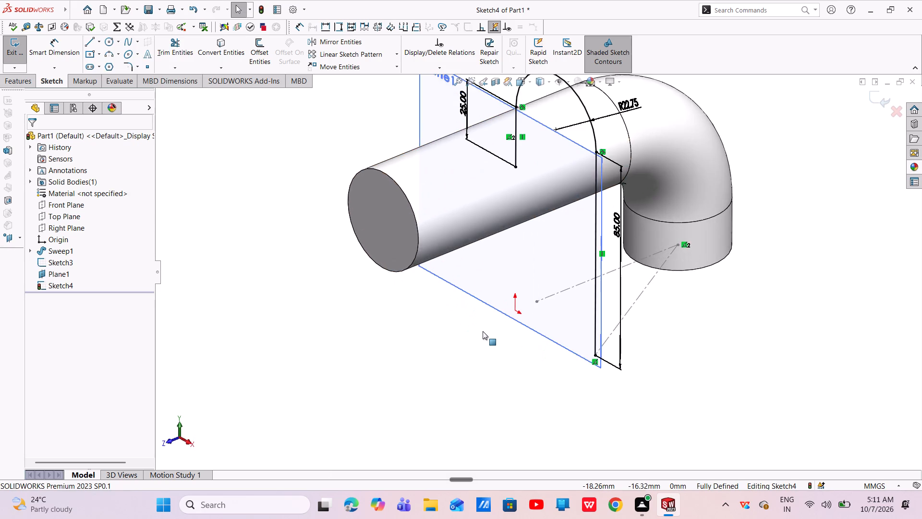
scroll(483, 331, "up", 4)
middle_click_drag(599, 326, 561, 364)
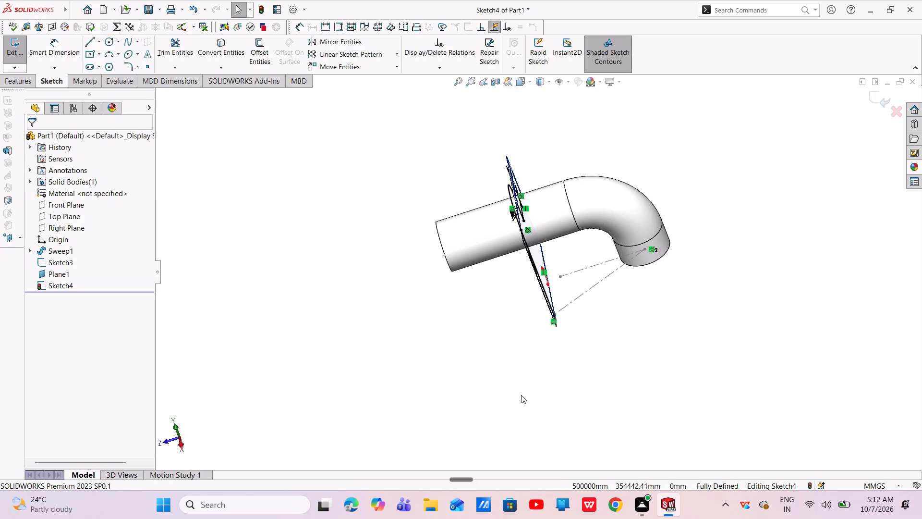
middle_click_drag(504, 377, 563, 269)
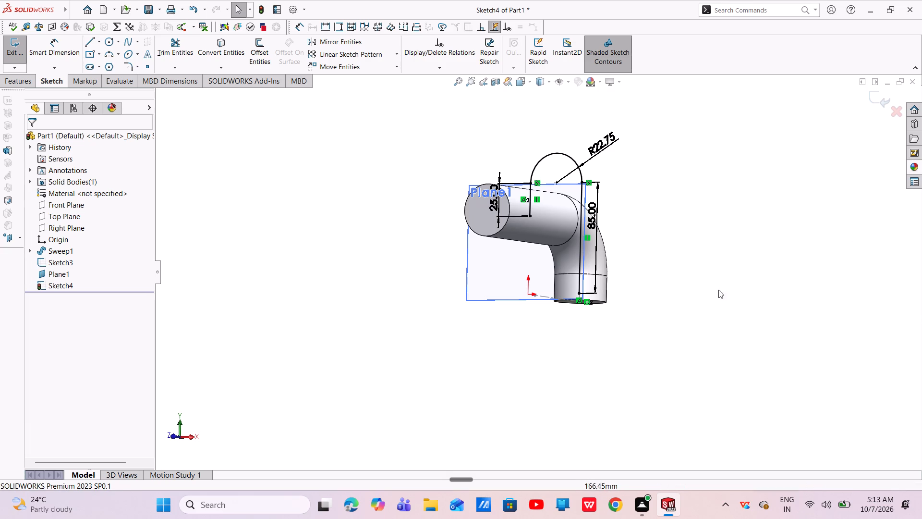
Hide Plane1, the offset plane carrying the branch path sketch.
scroll(633, 169, "down", 2)
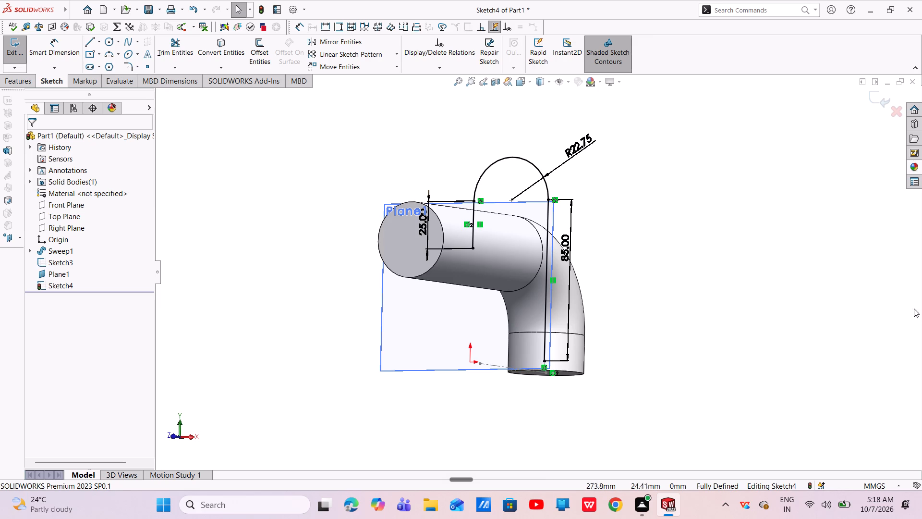
left_click(479, 371)
right_click(479, 371)
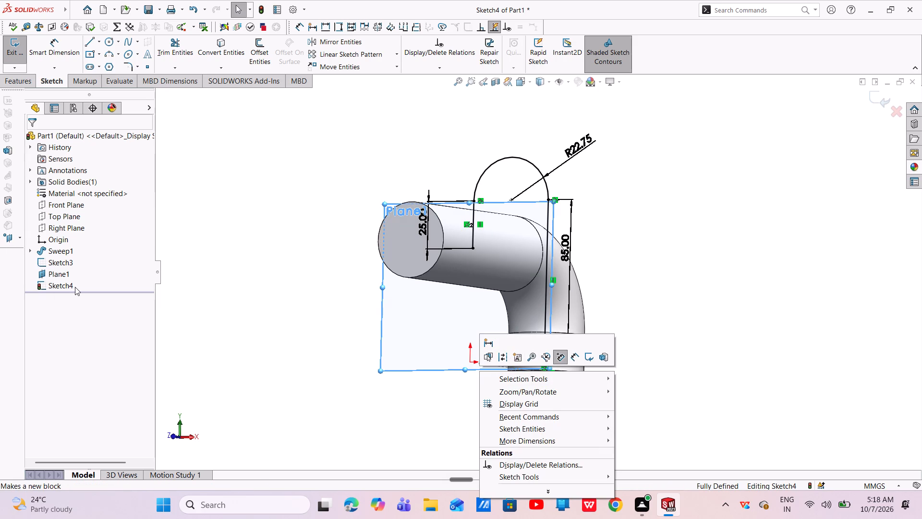
left_click(59, 275)
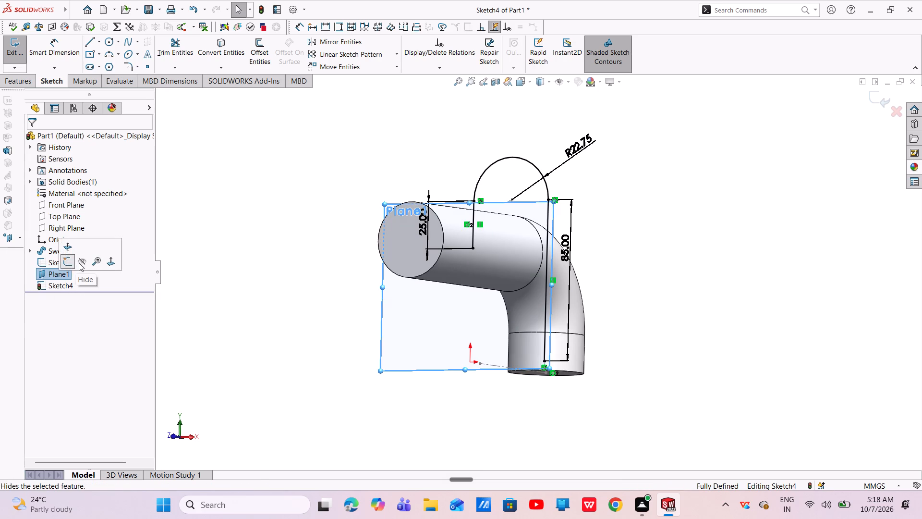
left_click(79, 263)
Exit the branch path sketch, keeping its geometry and dimensions.
middle_click_drag(529, 277, 521, 329)
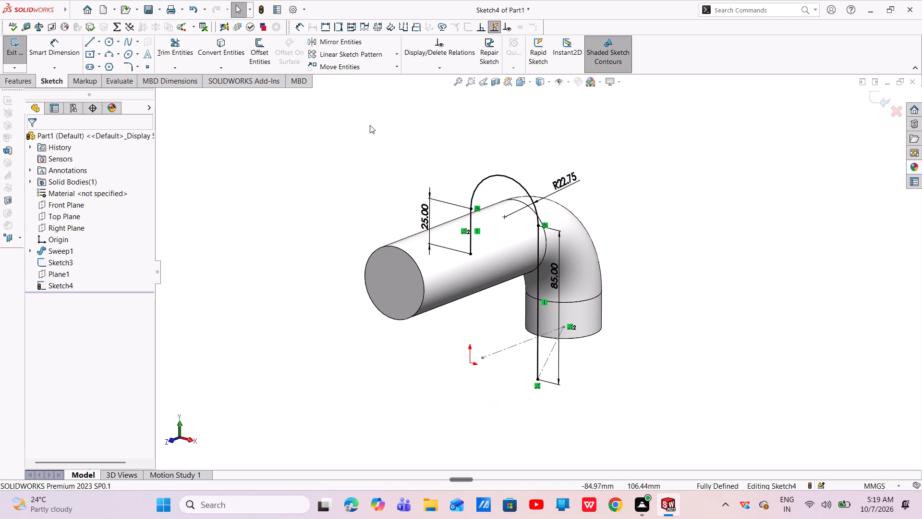
left_click(871, 95)
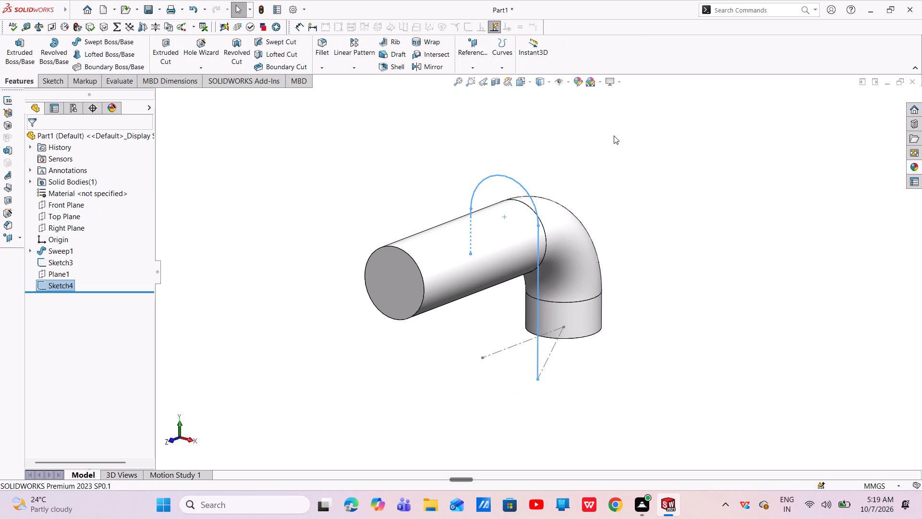
On the Top Plane, sketch a circle about 45 mm in diameter centred on the lower endpoint of the branch path.
left_click(61, 214)
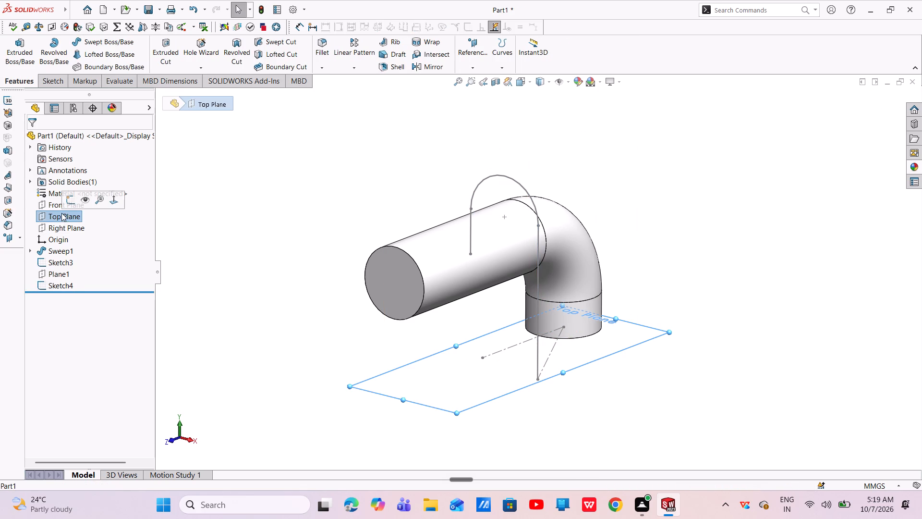
left_click(66, 198)
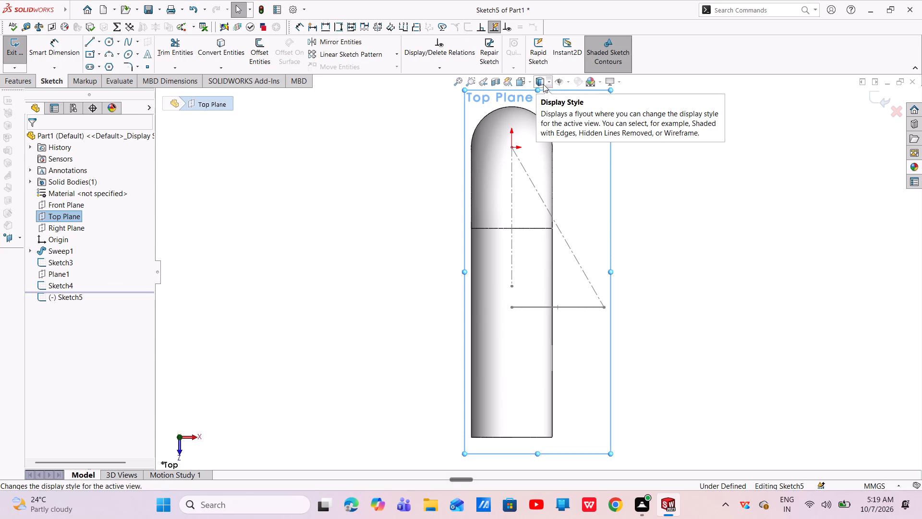
left_click(529, 82)
left_click(575, 109)
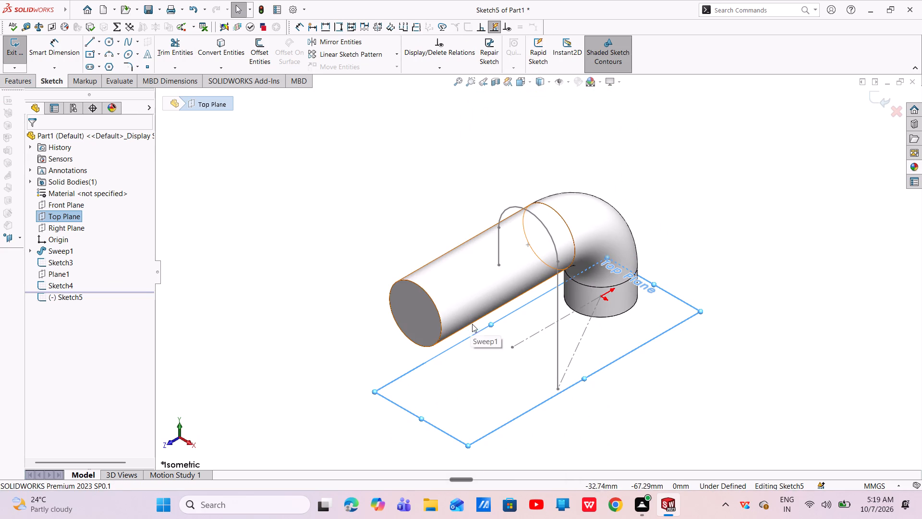
left_click_drag(487, 325, 487, 324)
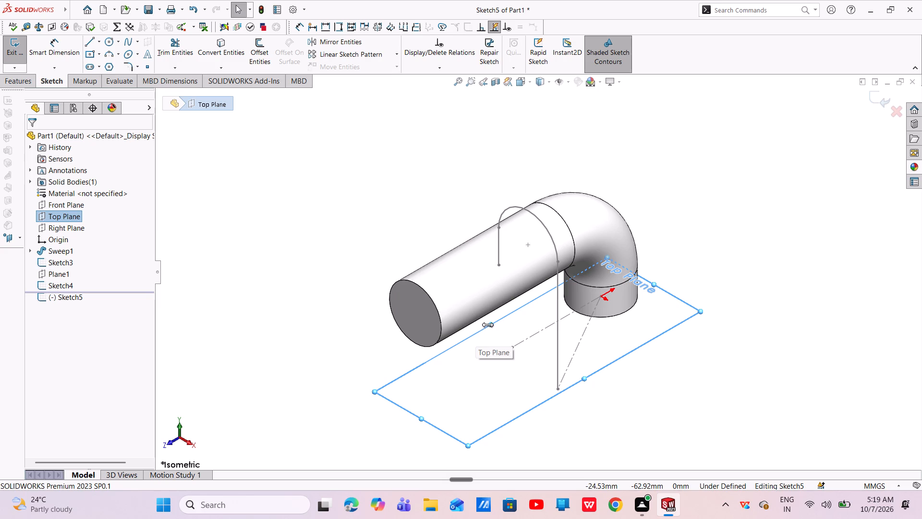
left_click_drag(487, 324, 340, 280)
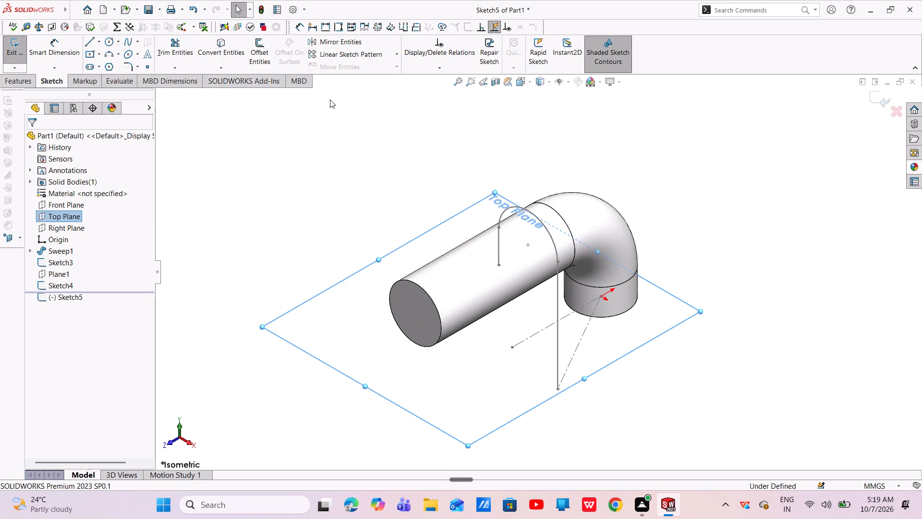
left_click(105, 41)
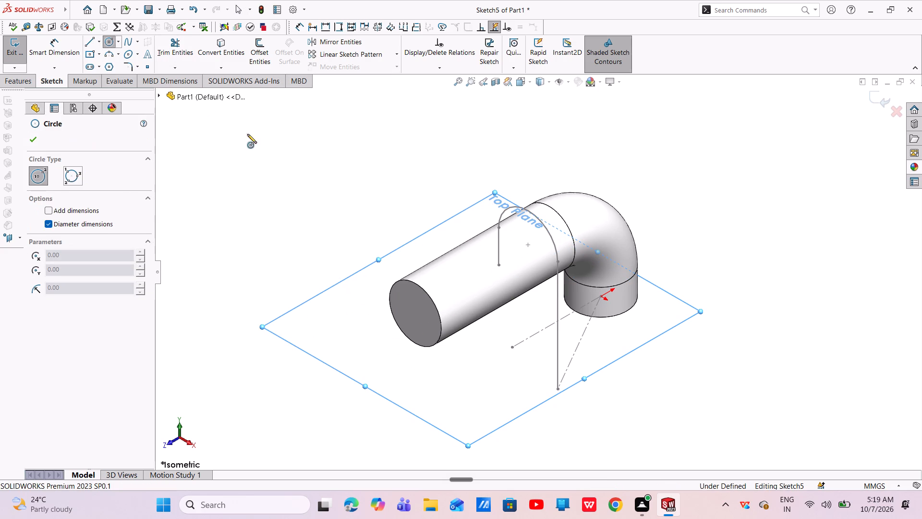
left_click(558, 390)
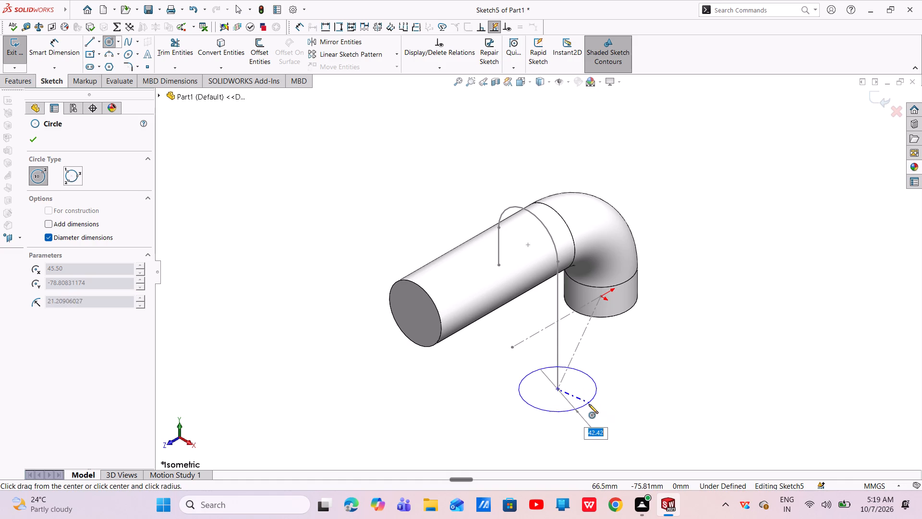
left_click(589, 405)
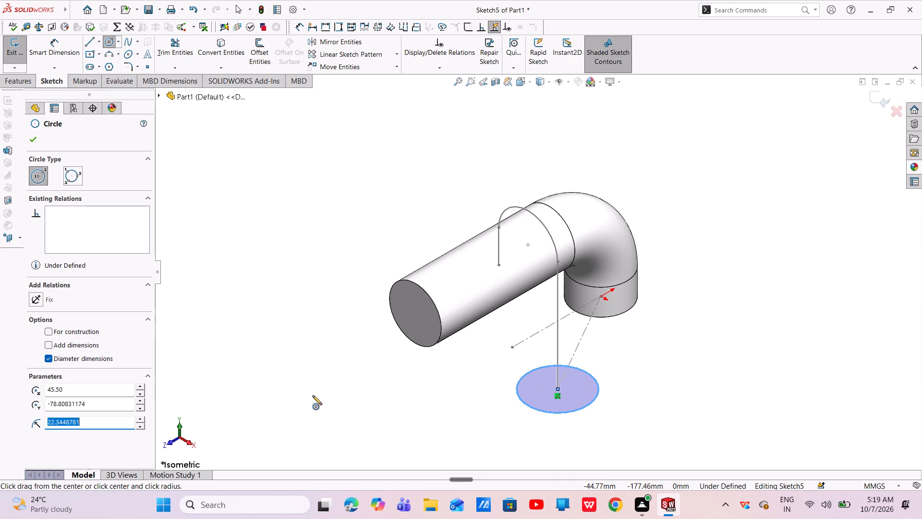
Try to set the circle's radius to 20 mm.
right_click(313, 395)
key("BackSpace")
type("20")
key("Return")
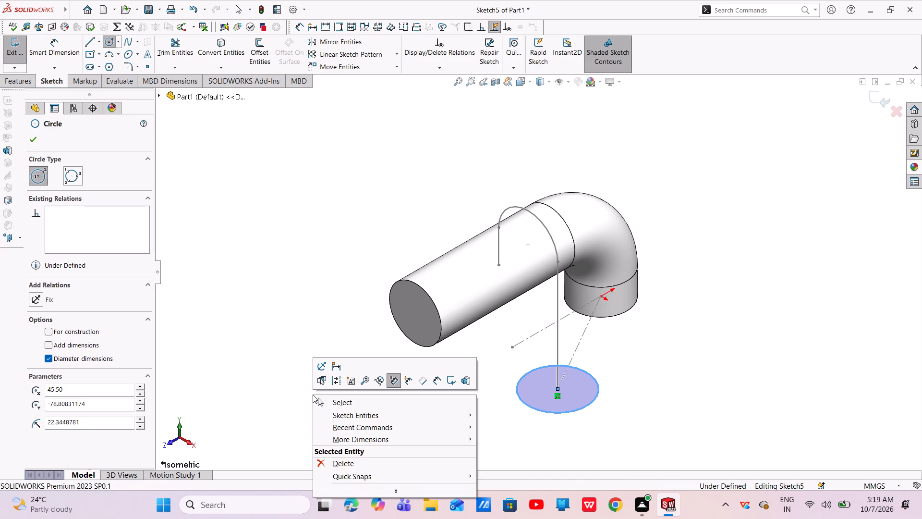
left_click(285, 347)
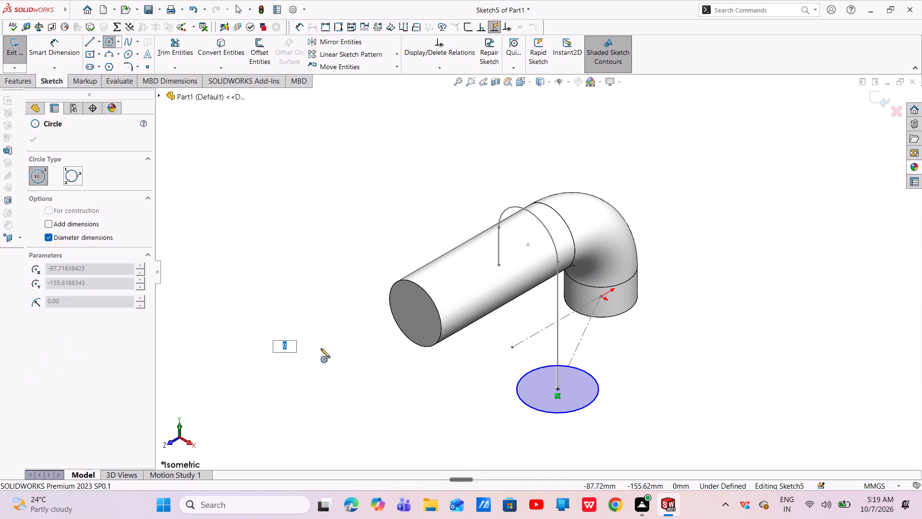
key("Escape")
Dimension the circle's diameter as 40 mm and exit the profile sketch.
left_click(56, 45)
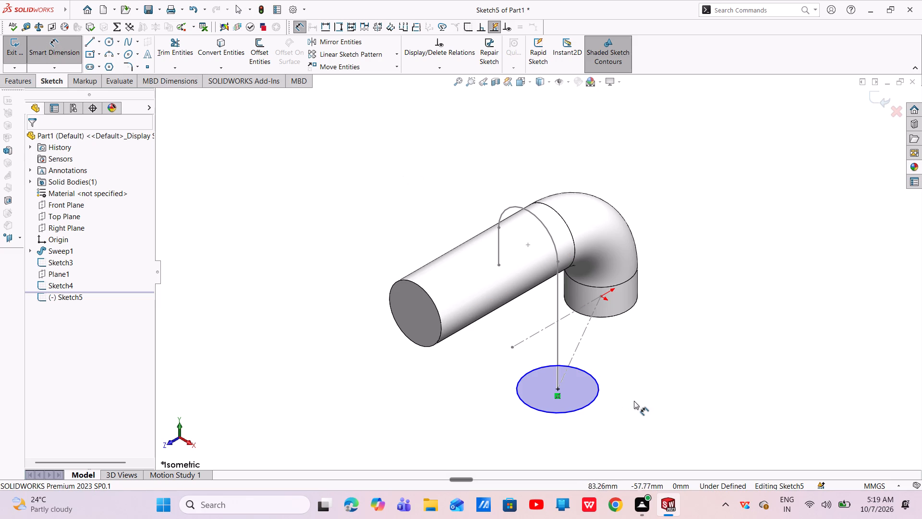
left_click(590, 406)
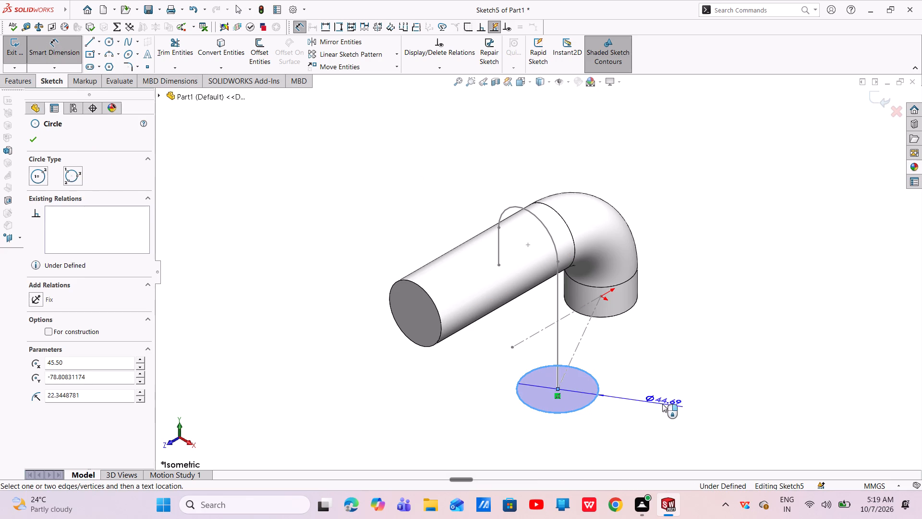
left_click(665, 408)
key("BackSpace")
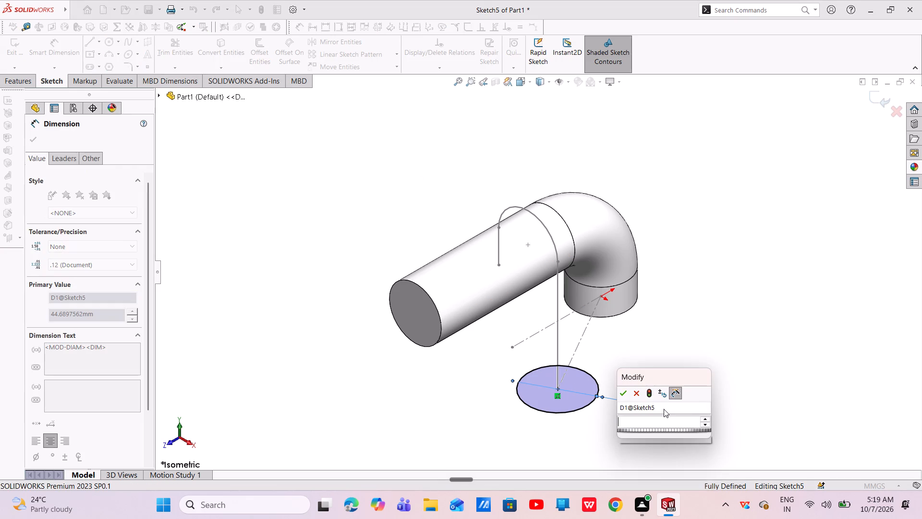
type("40")
key("Return")
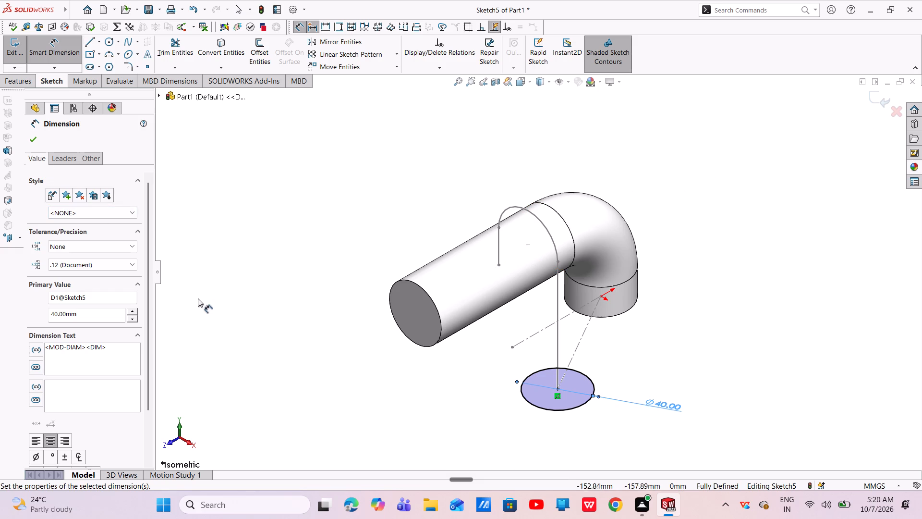
left_click(35, 137)
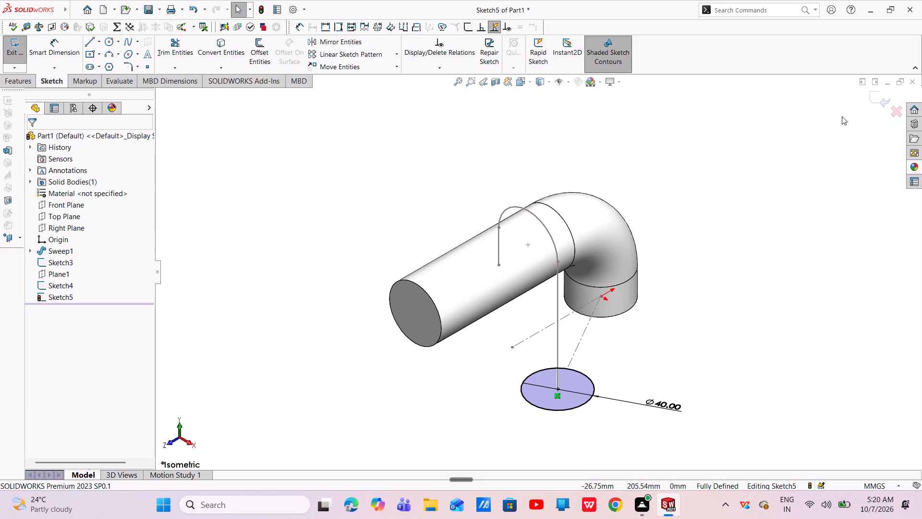
left_click(881, 95)
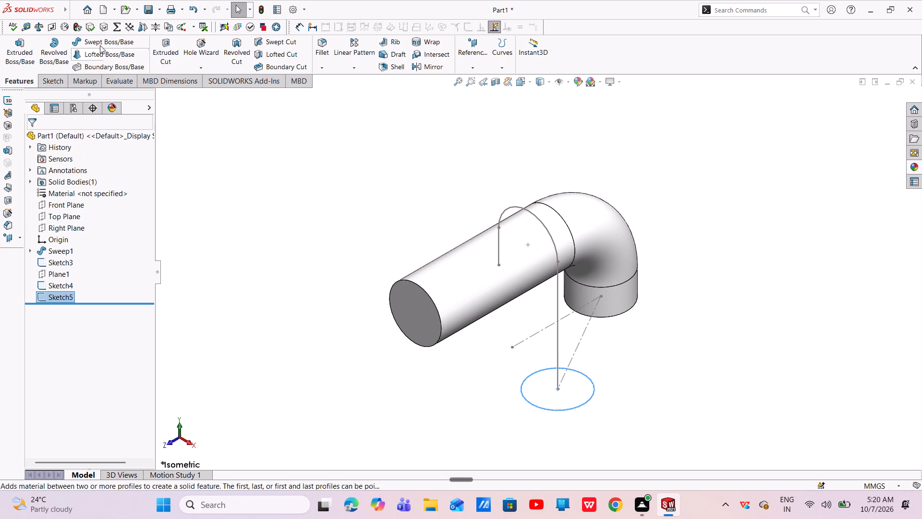
Sweep the 40 mm circle along the branch path sketch to form the solid branch pipe.
left_click(99, 45)
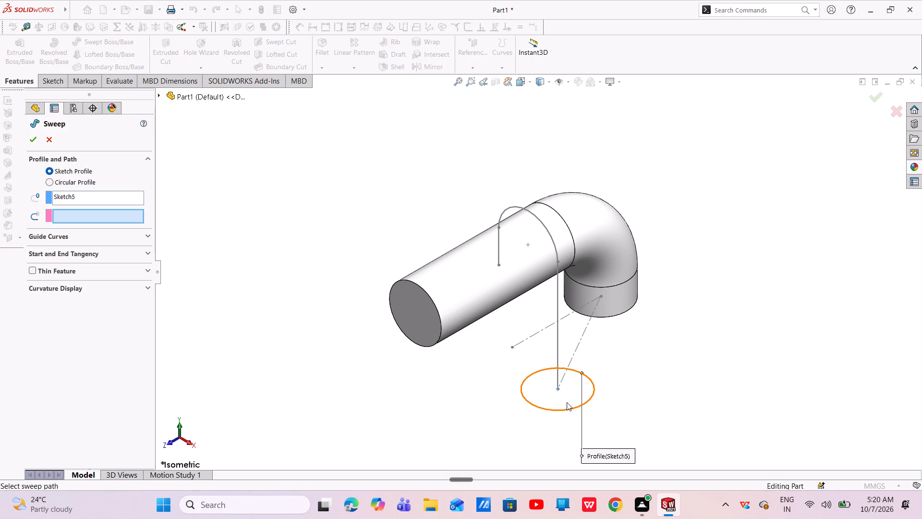
left_click(562, 409)
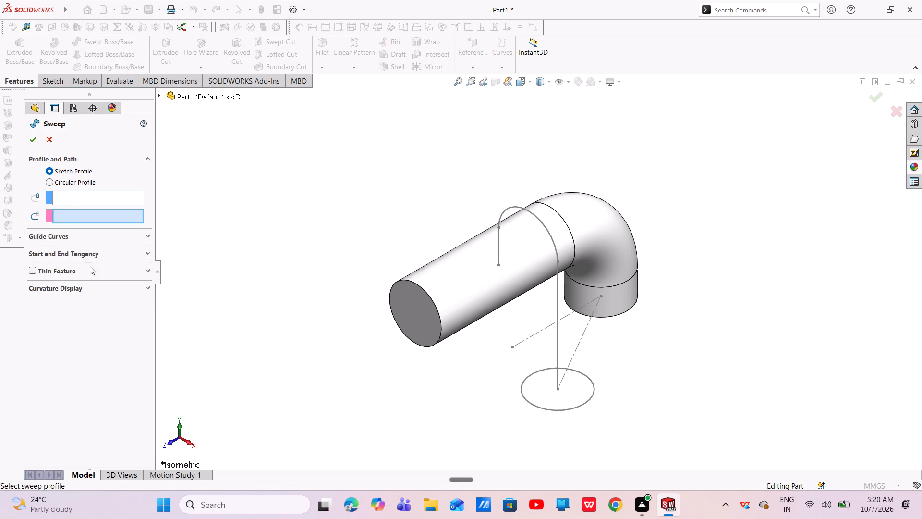
left_click(63, 198)
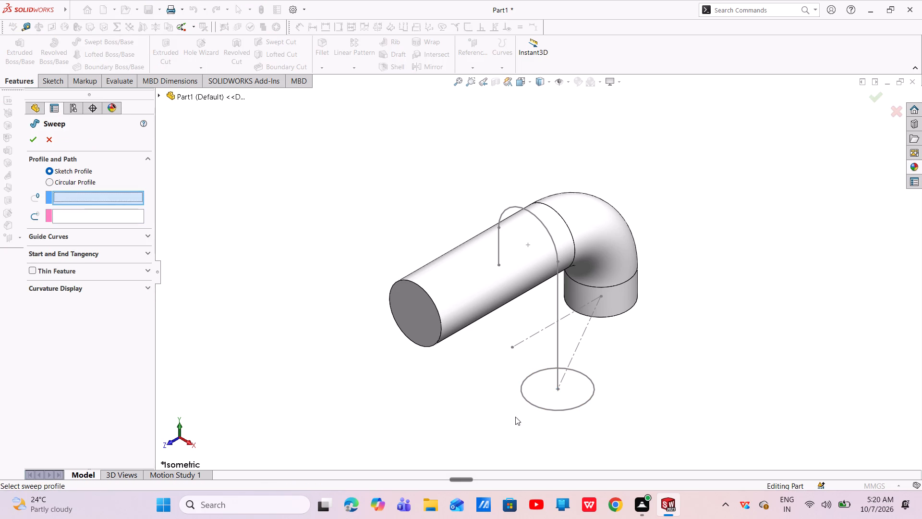
left_click(548, 411)
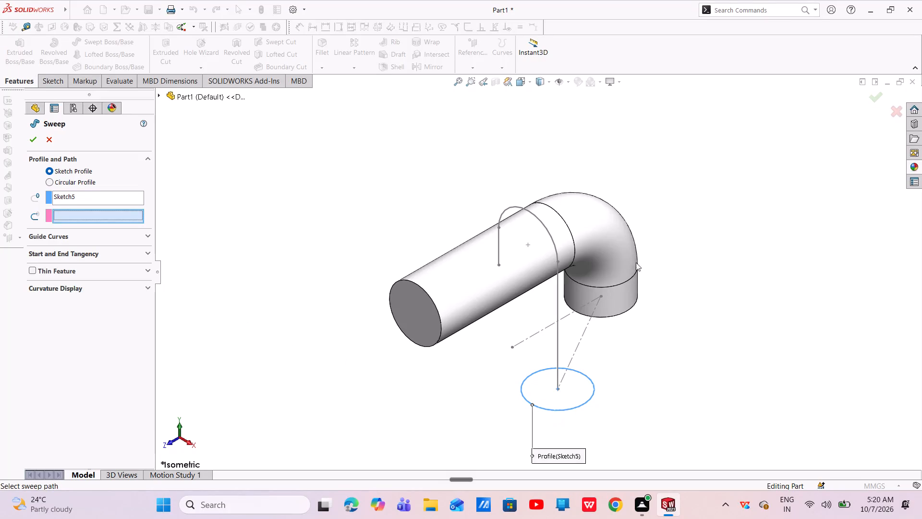
left_click(557, 288)
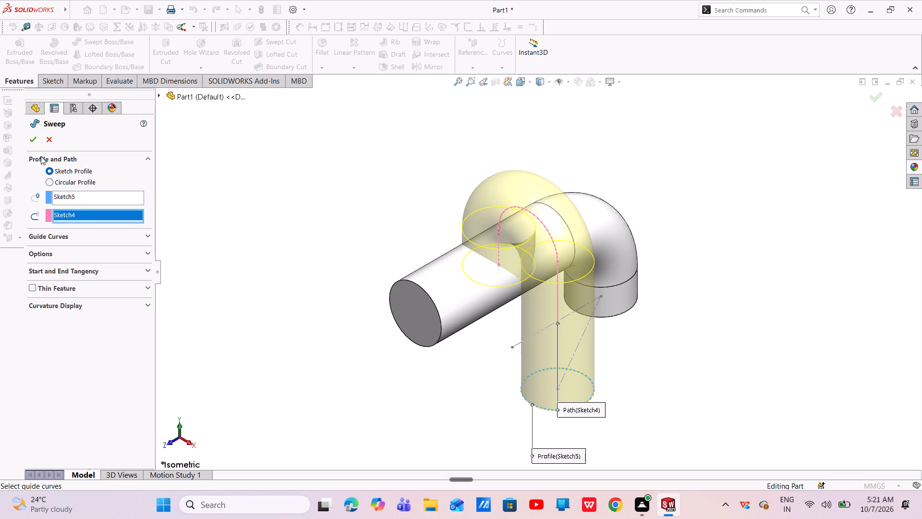
left_click(33, 146)
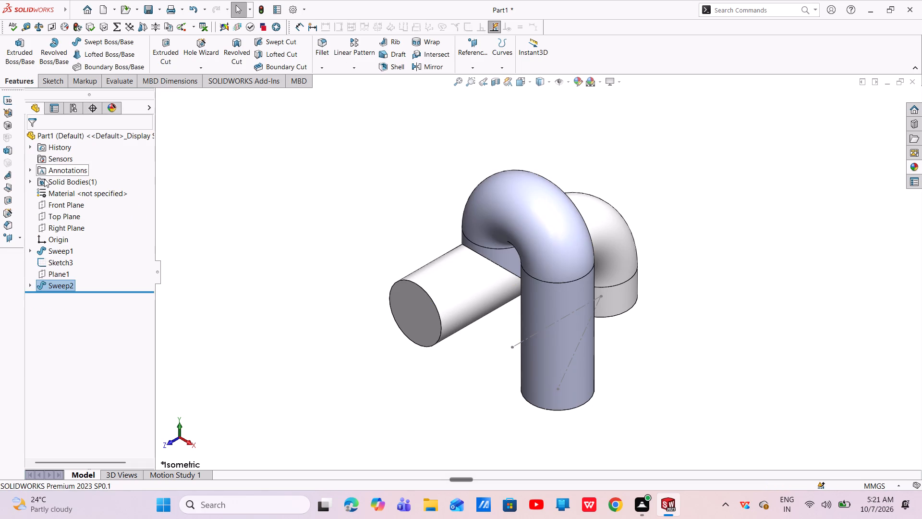
Shell the joined pipes with 5 mm inward walls, removing the three circular end faces and showing the preview.
middle_click_drag(365, 311, 491, 255)
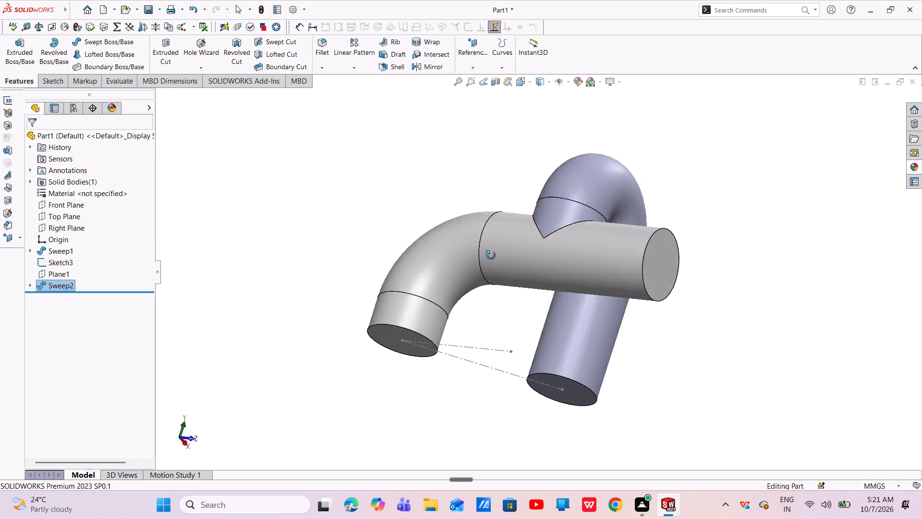
middle_click_drag(491, 255, 437, 182)
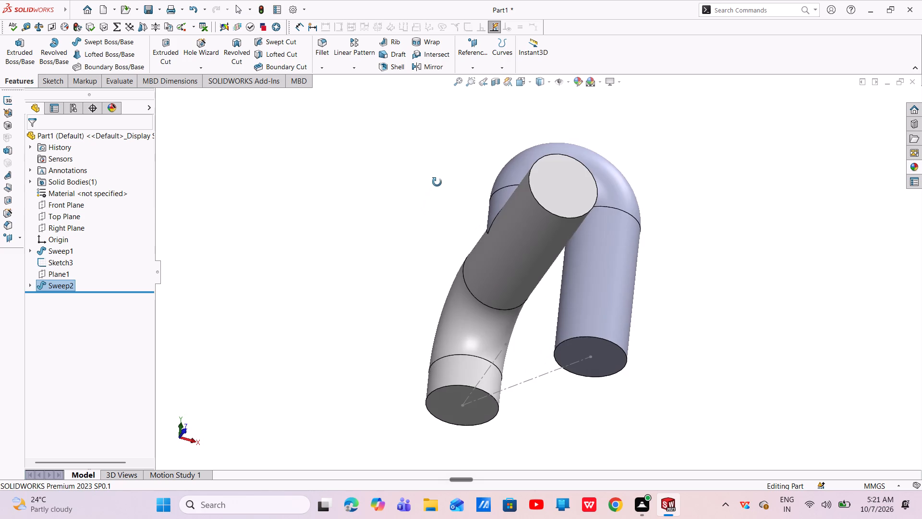
middle_click_drag(437, 182, 395, 299)
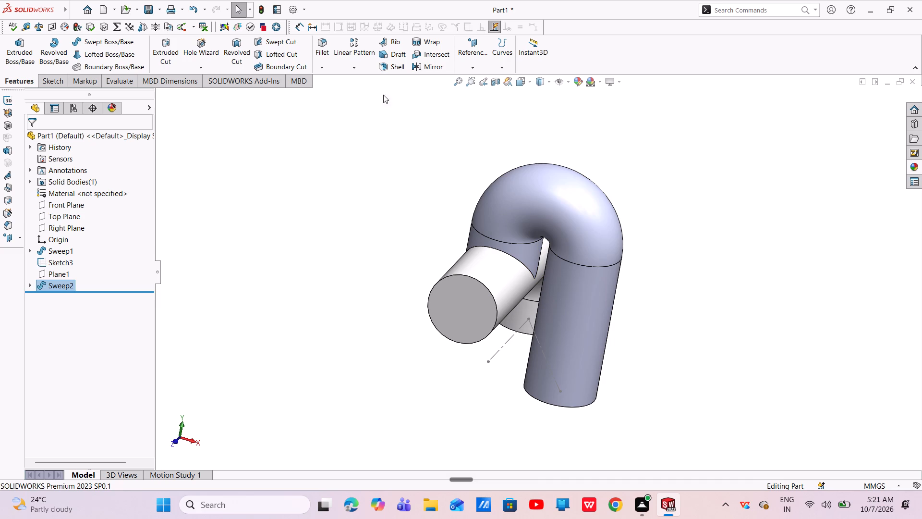
left_click(397, 66)
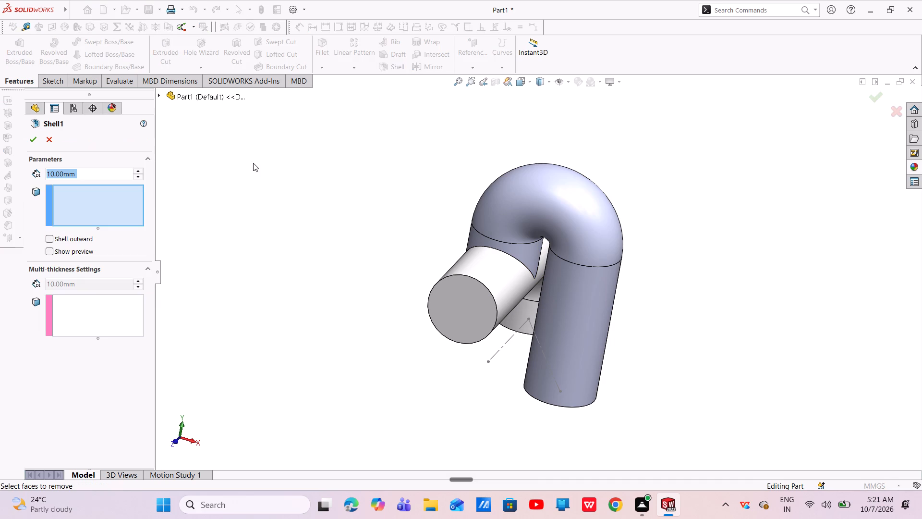
key("BackSpace")
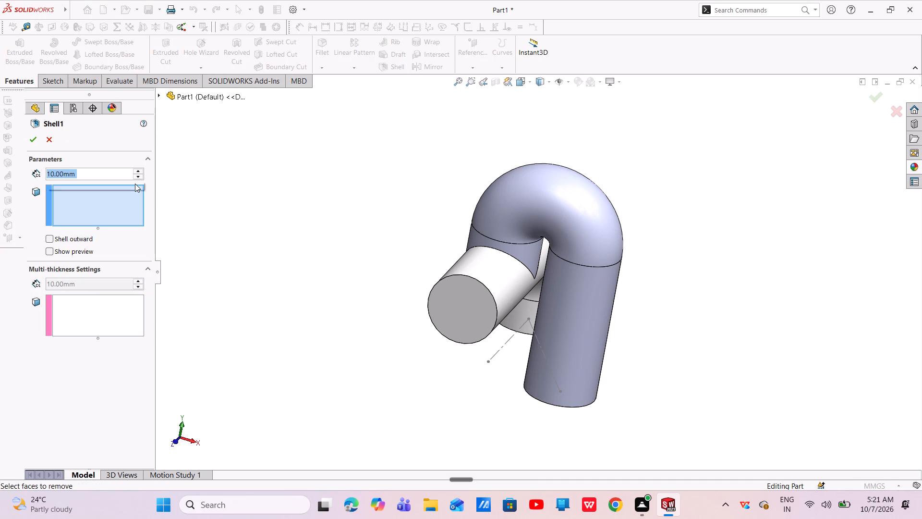
key("5")
key("Return")
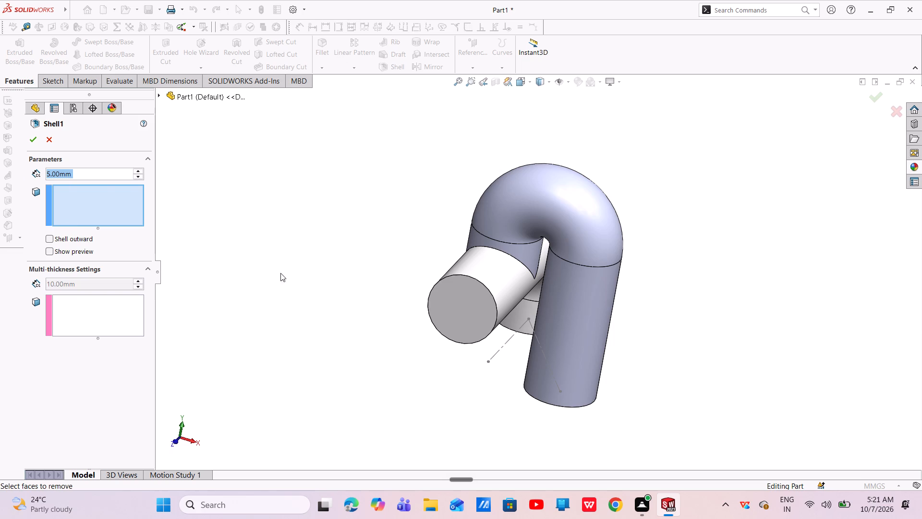
left_click(459, 307)
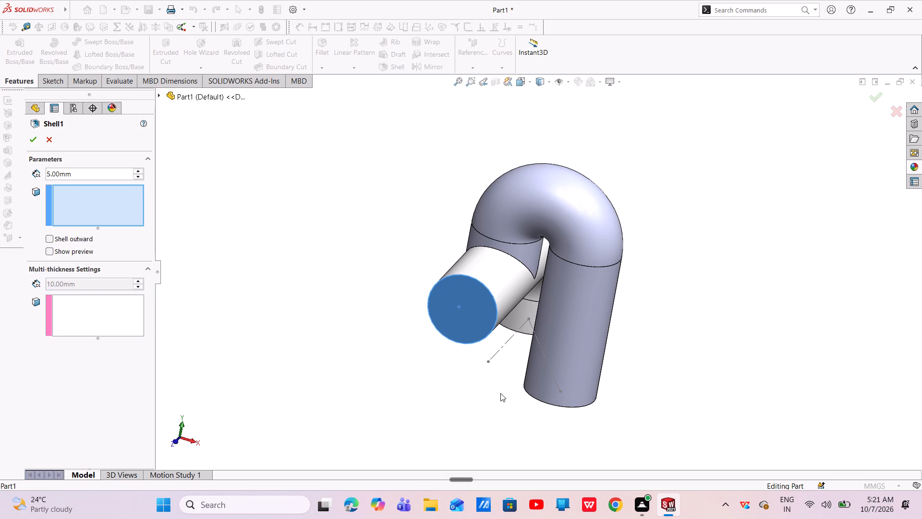
middle_click_drag(499, 390, 464, 266)
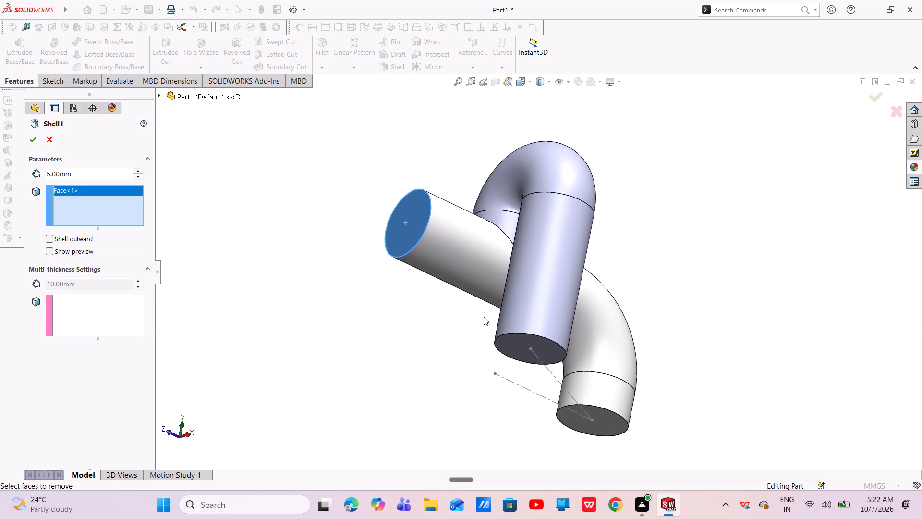
left_click(528, 343)
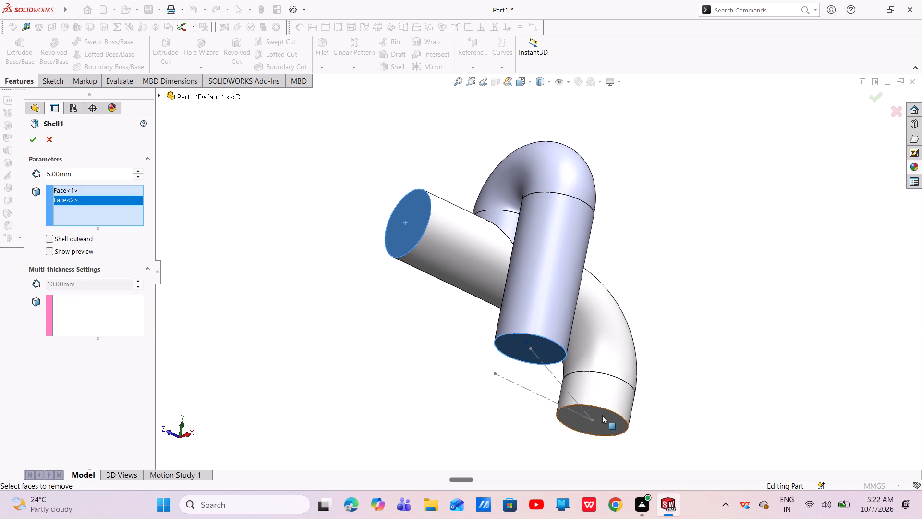
left_click(599, 418)
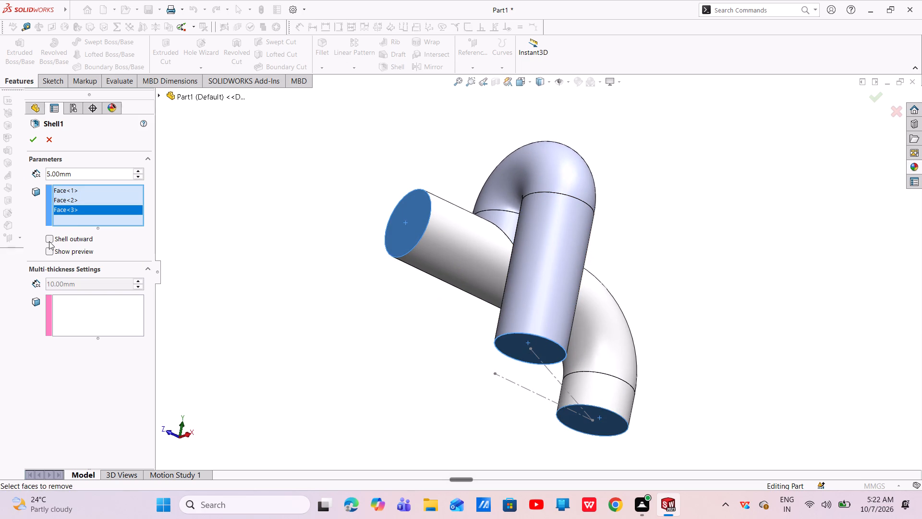
left_click(48, 255)
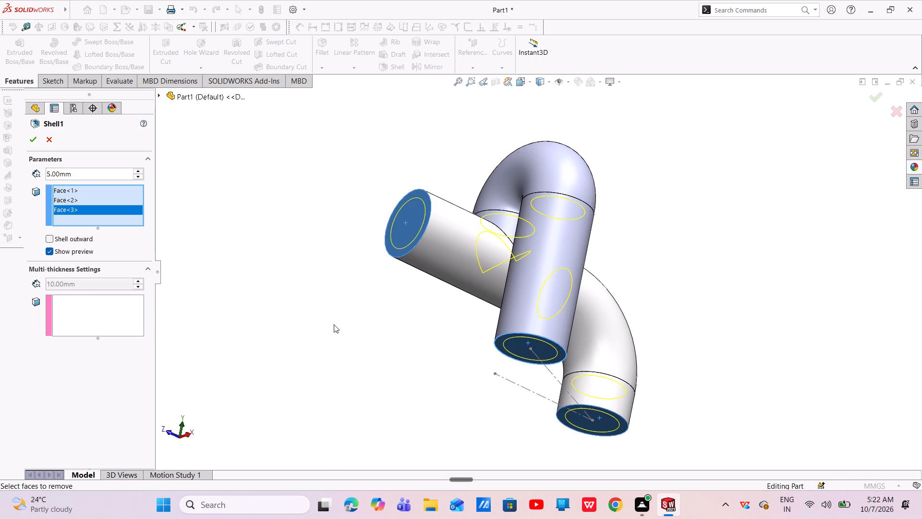
middle_click_drag(334, 324, 371, 420)
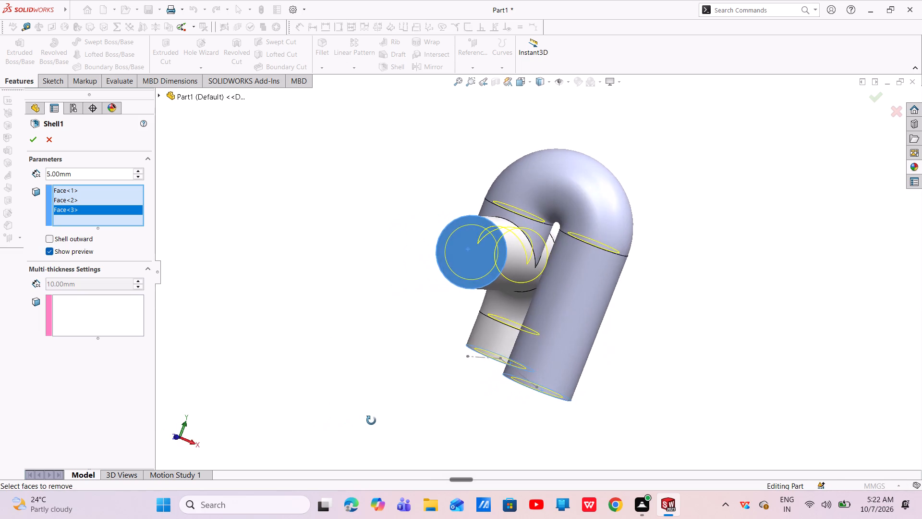
middle_click_drag(371, 420, 278, 429)
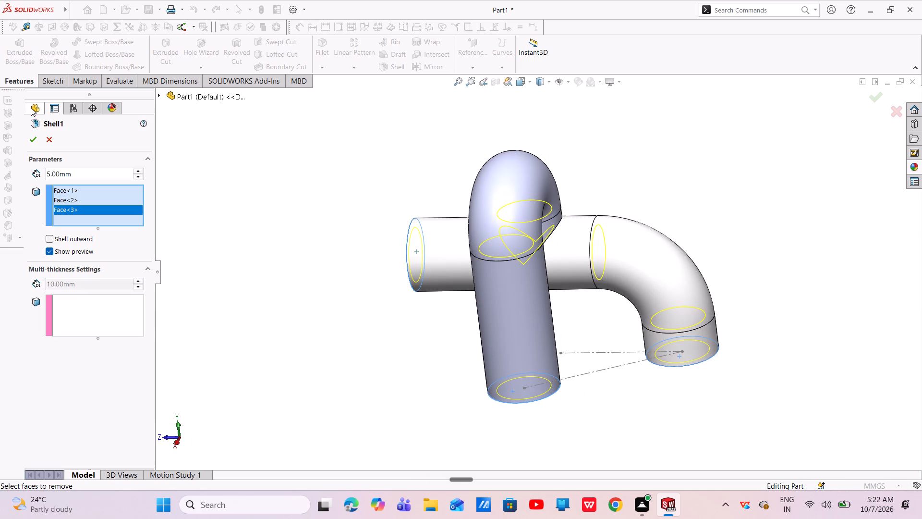
left_click(36, 144)
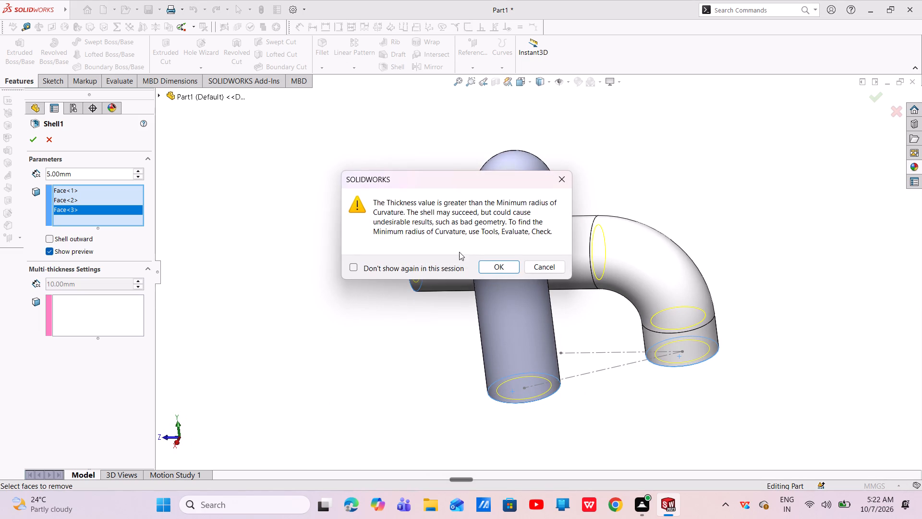
left_click(494, 266)
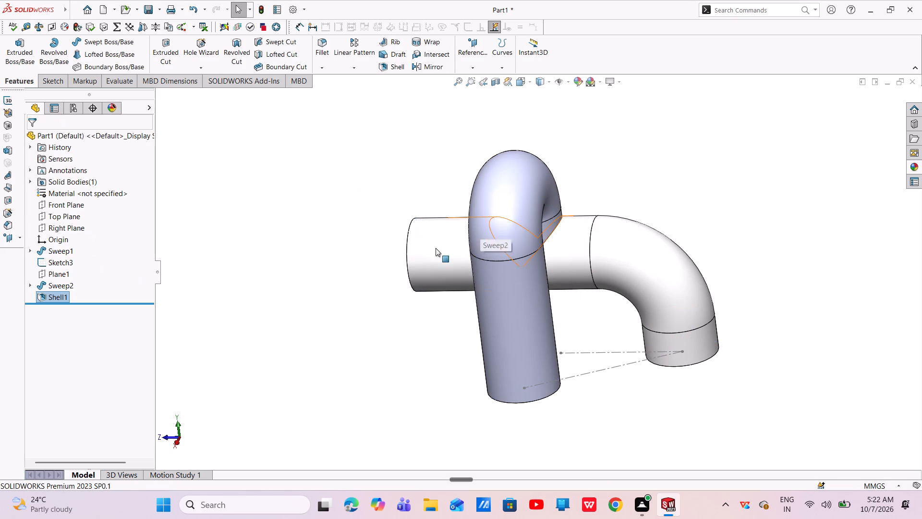
Examine the shelled pipes and their open ends from several angles.
scroll(403, 276, "down", 1)
middle_click_drag(403, 276, 513, 275)
scroll(611, 325, "up", 2)
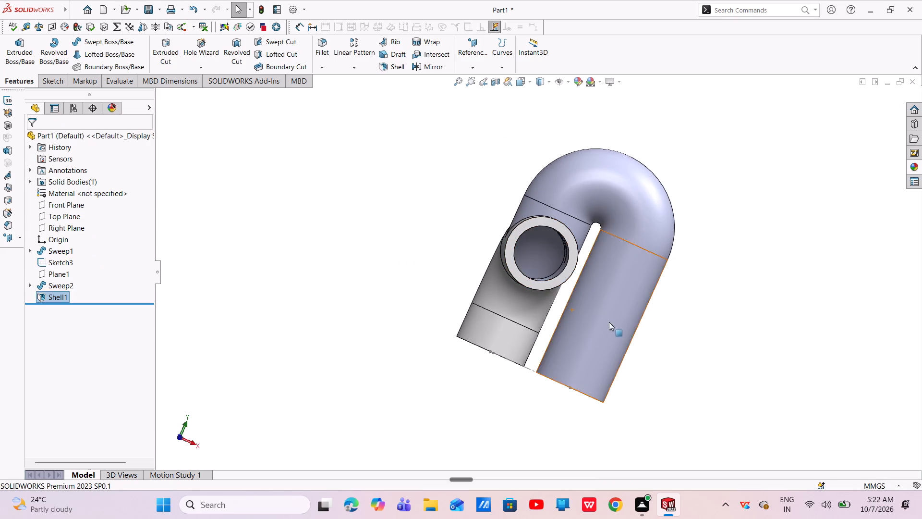
scroll(607, 321, "up", 1)
middle_click_drag(607, 321, 533, 141)
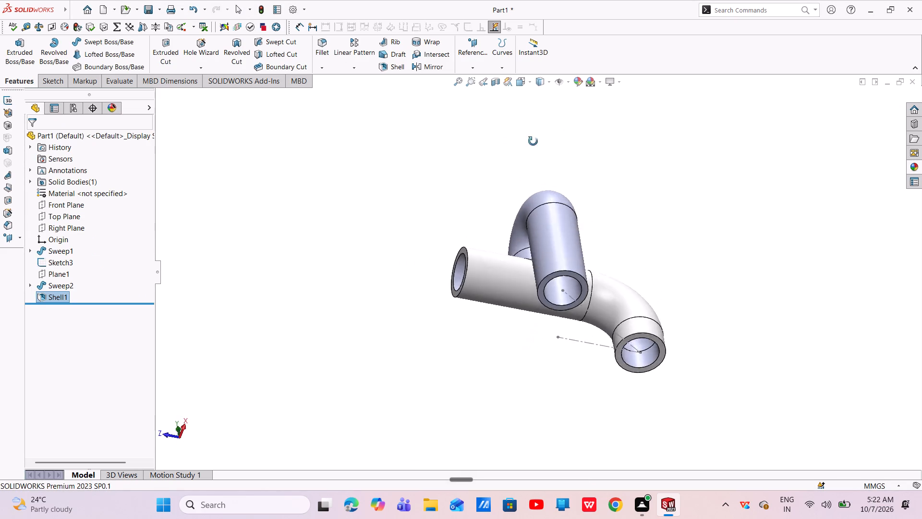
middle_click_drag(533, 141, 531, 358)
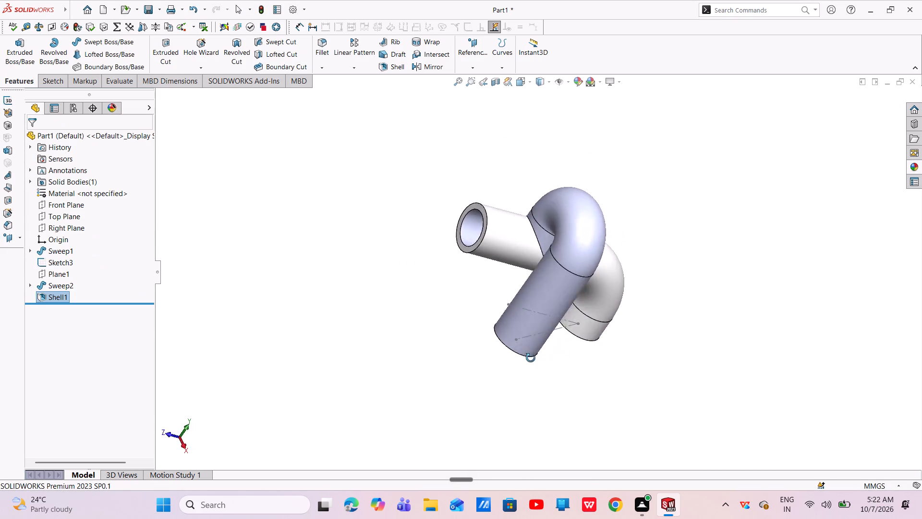
middle_click_drag(531, 358, 513, 358)
middle_click_drag(513, 358, 515, 322)
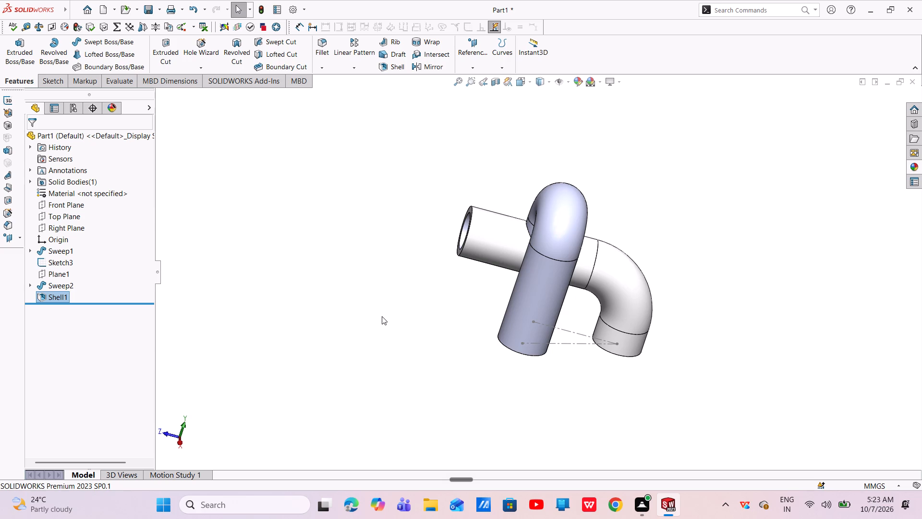
Measure the outer and inner diameters of the open end on the main pipe's long straight section.
left_click(49, 78)
left_click(113, 78)
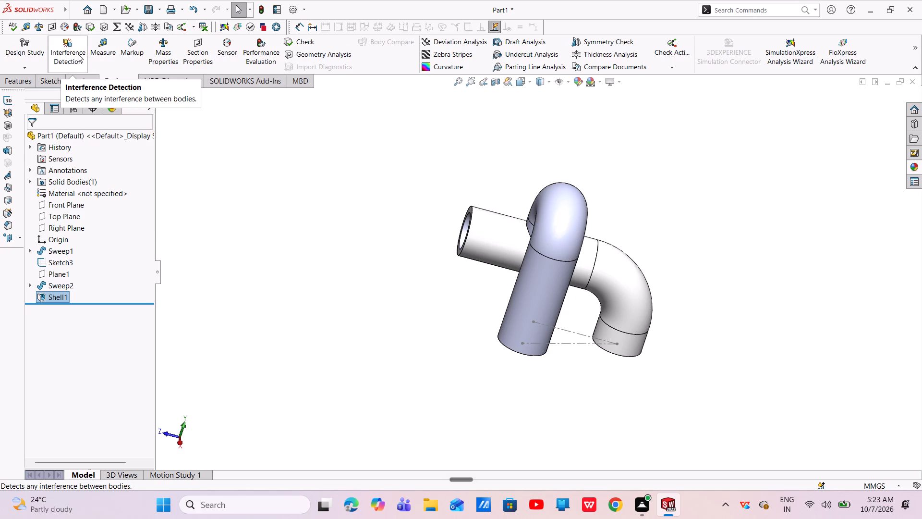
left_click(91, 53)
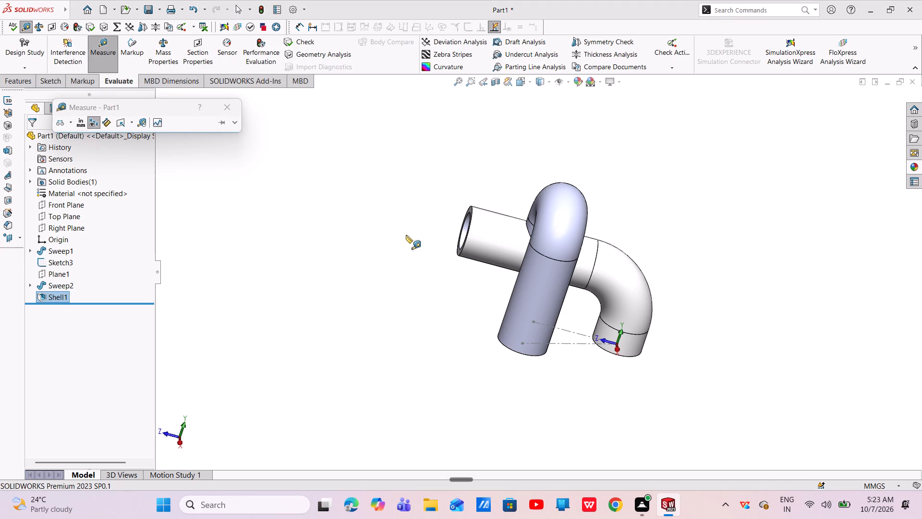
middle_click_drag(406, 235, 445, 328)
scroll(487, 246, "down", 4)
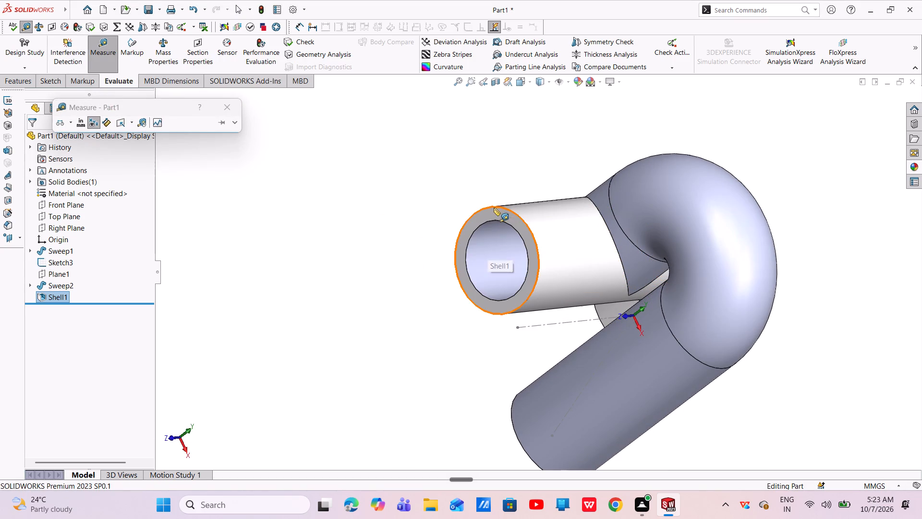
left_click(493, 207)
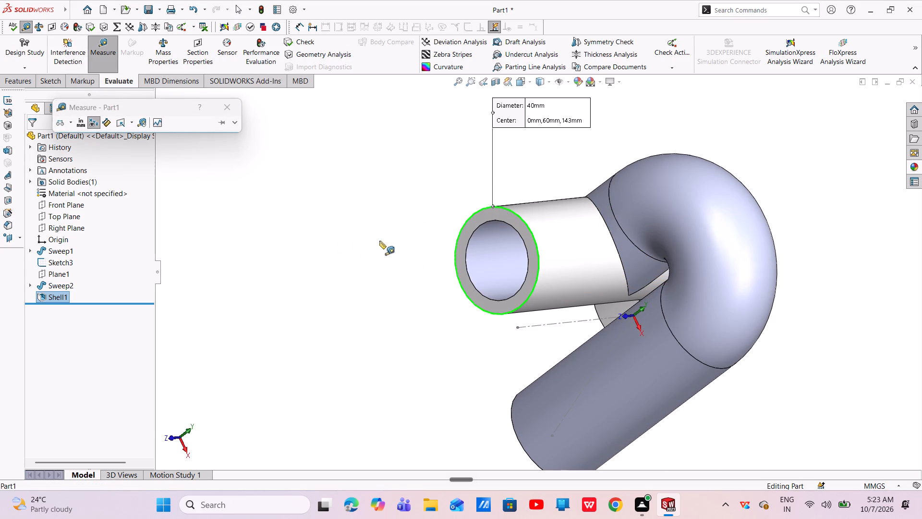
left_click(481, 225)
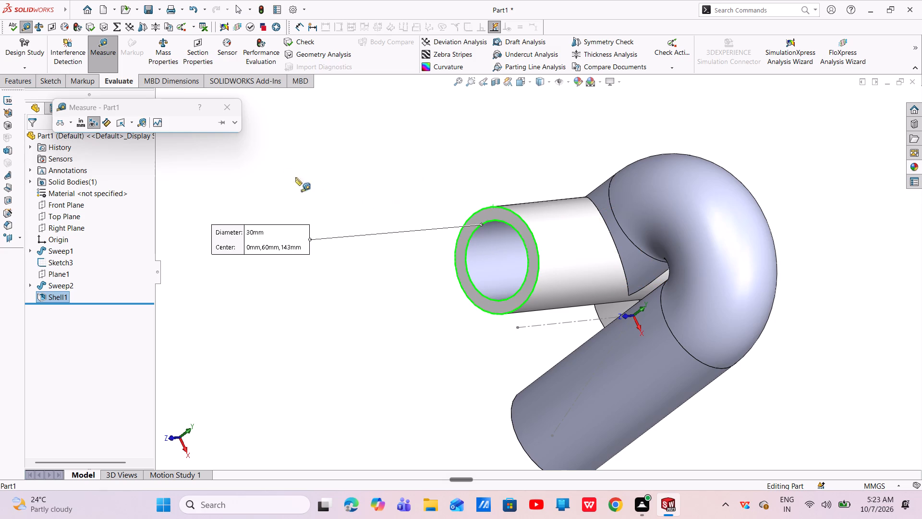
Measure the outer and inner diameters of the branch pipe's open end.
middle_click_drag(578, 294, 578, 219)
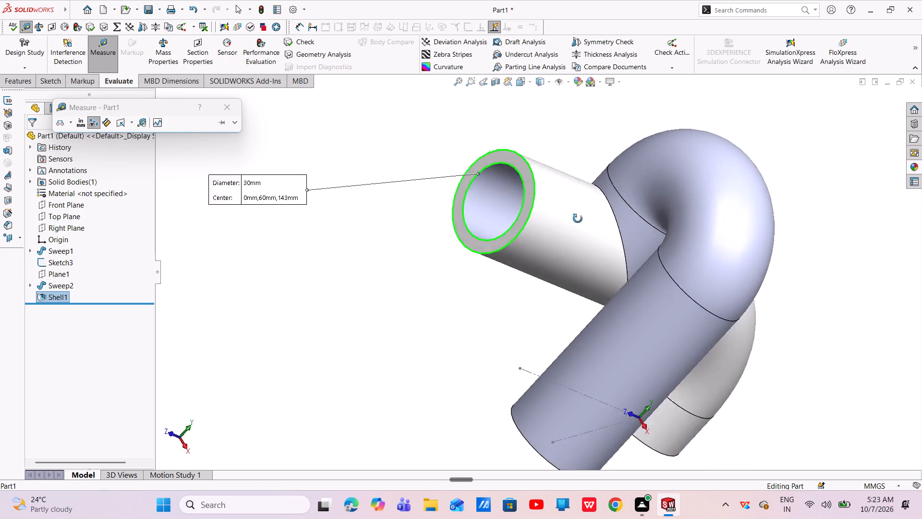
middle_click_drag(578, 219, 591, 155)
scroll(602, 279, "down", 2)
scroll(602, 272, "up", 2)
scroll(602, 272, "down", 1)
scroll(602, 271, "up", 2)
scroll(611, 297, "down", 1)
middle_click_drag(612, 295, 661, 229)
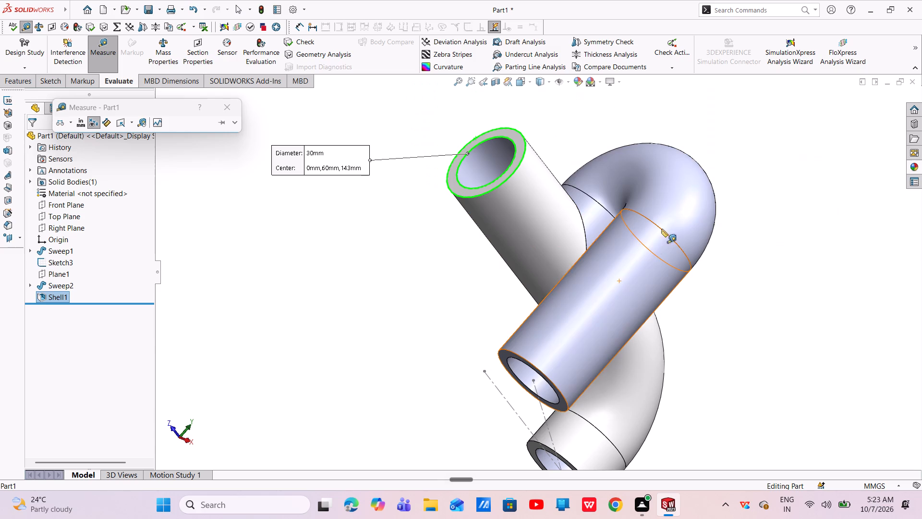
middle_click_drag(661, 229, 703, 185)
middle_click_drag(713, 293, 795, 163)
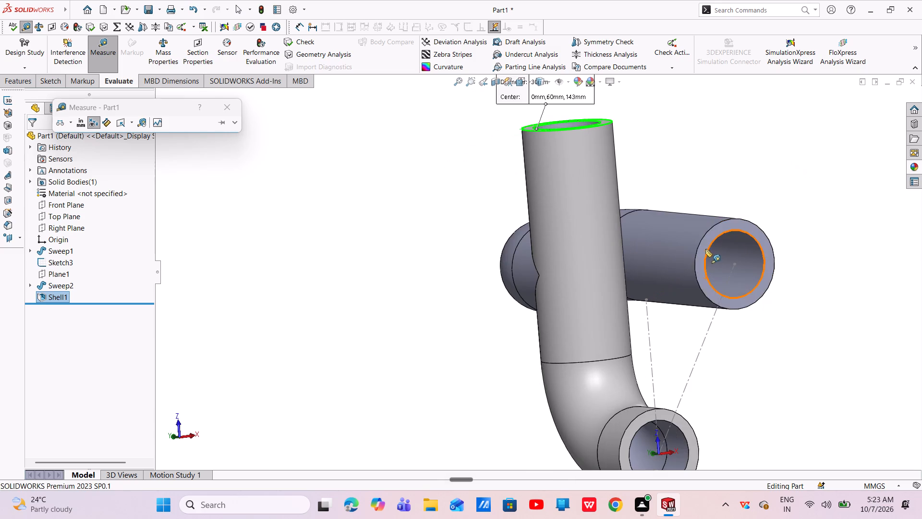
left_click(702, 240)
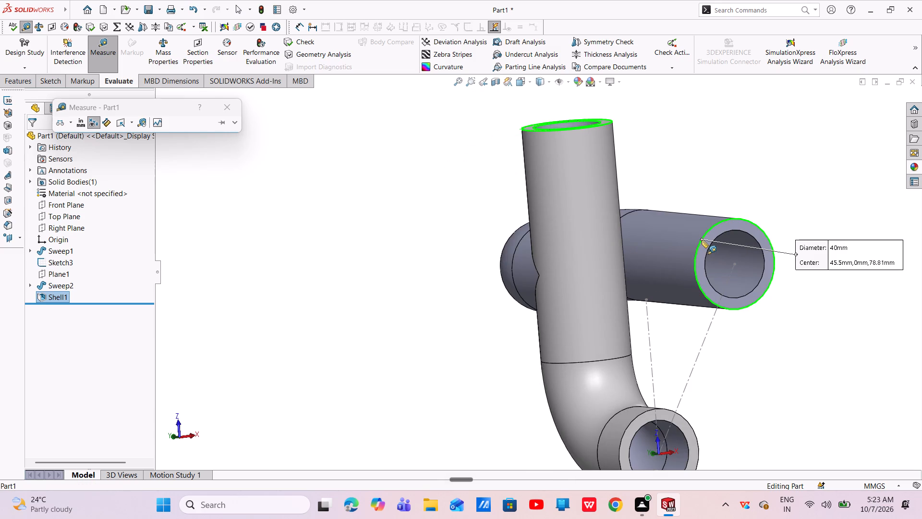
left_click(706, 257)
Measure the outer and inner diameters of the main pipe's open end at the origin and close the measurement.
scroll(706, 257, "up", 4)
scroll(643, 353, "down", 2)
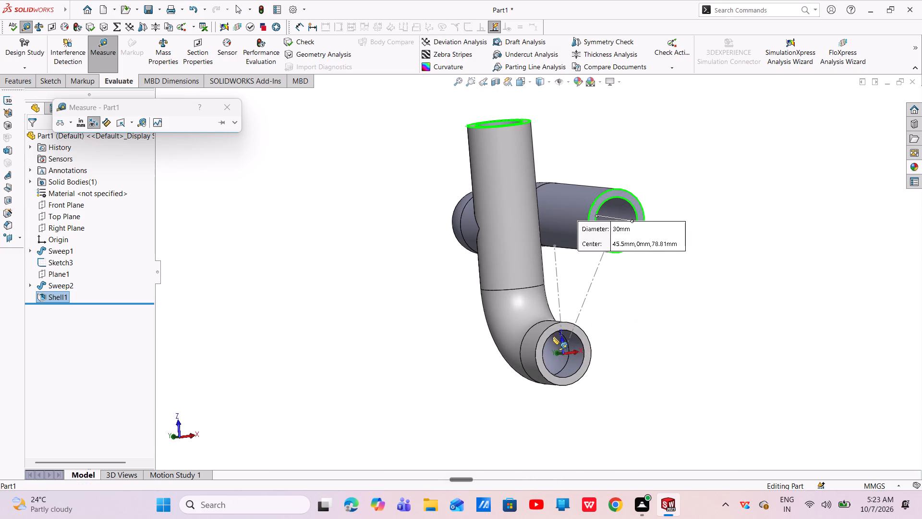
left_click(546, 328)
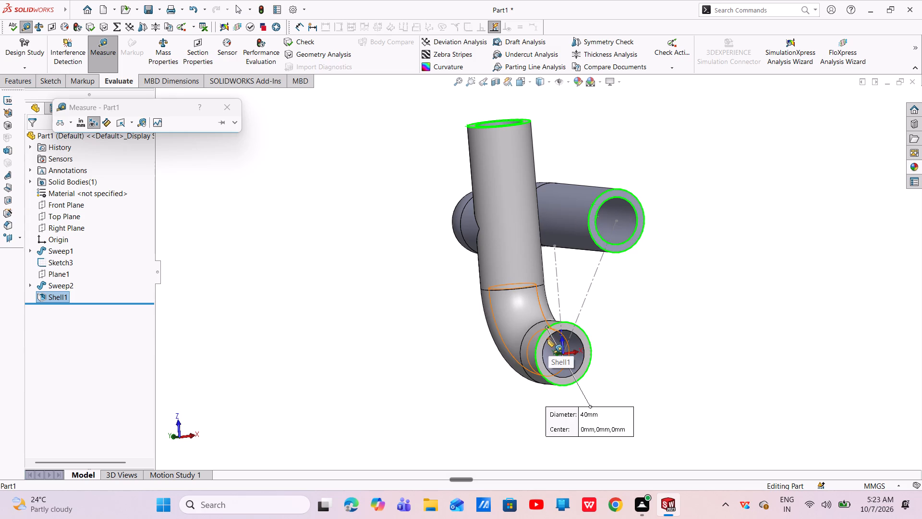
left_click(546, 340)
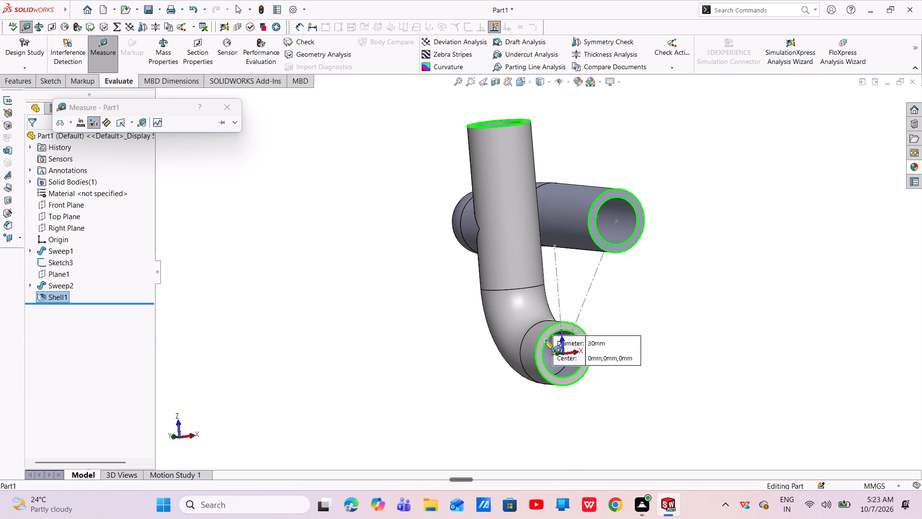
left_click(61, 84)
left_click(231, 111)
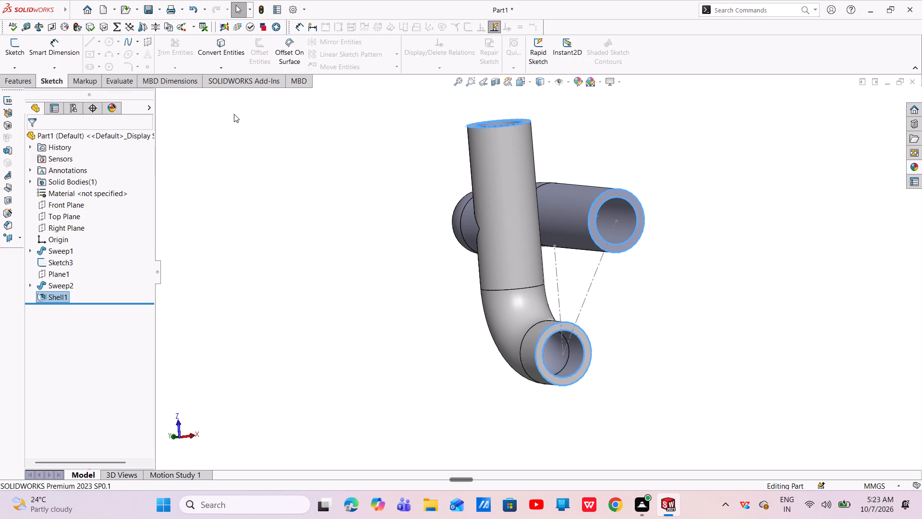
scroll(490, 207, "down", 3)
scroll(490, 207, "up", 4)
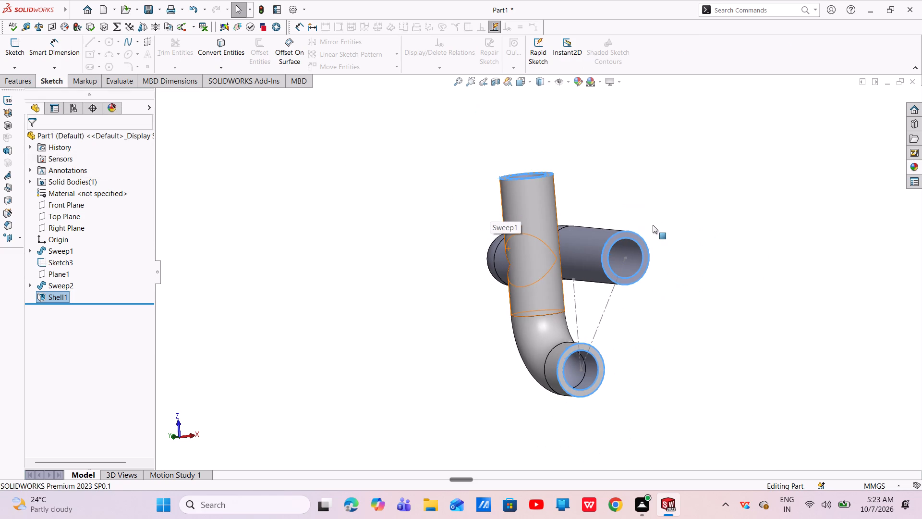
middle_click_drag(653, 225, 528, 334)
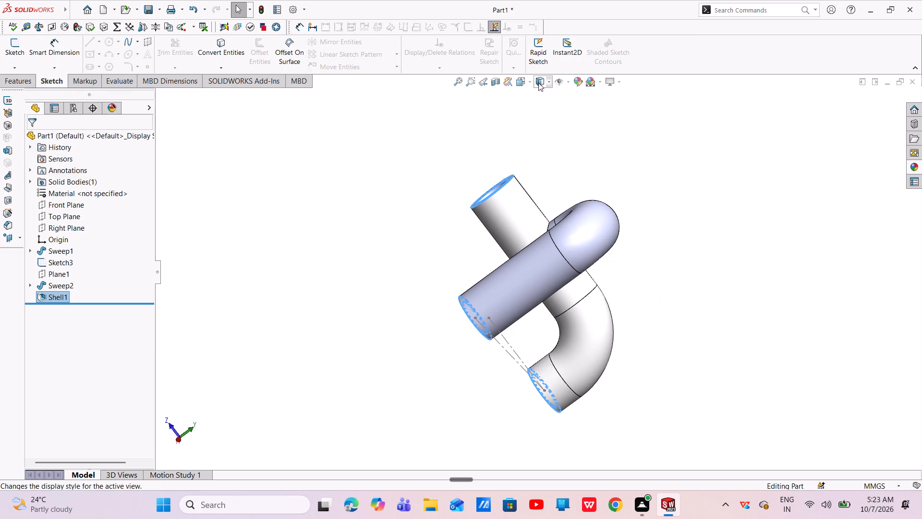
Sketch a centre rectangle about 64 × 65 mm on the open end face of the main pipe's long straight section, centred on the bore.
left_click(529, 80)
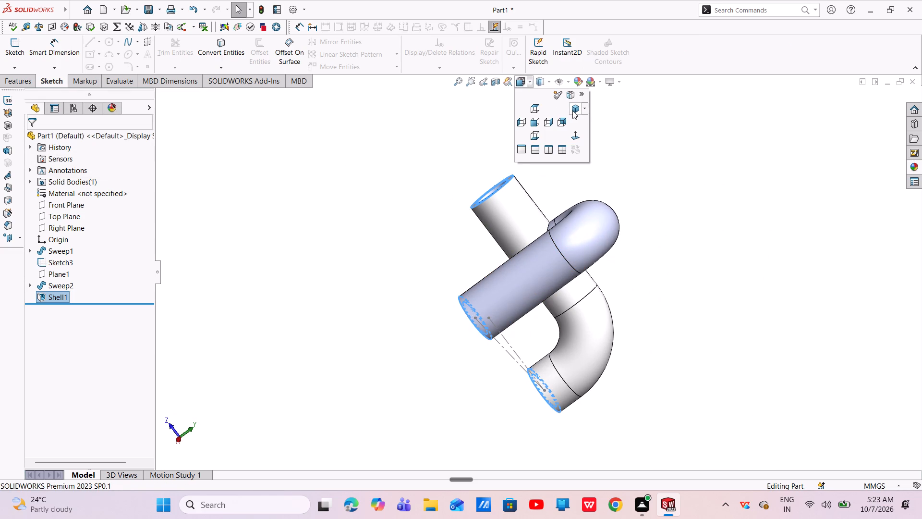
left_click(572, 111)
left_click(328, 211)
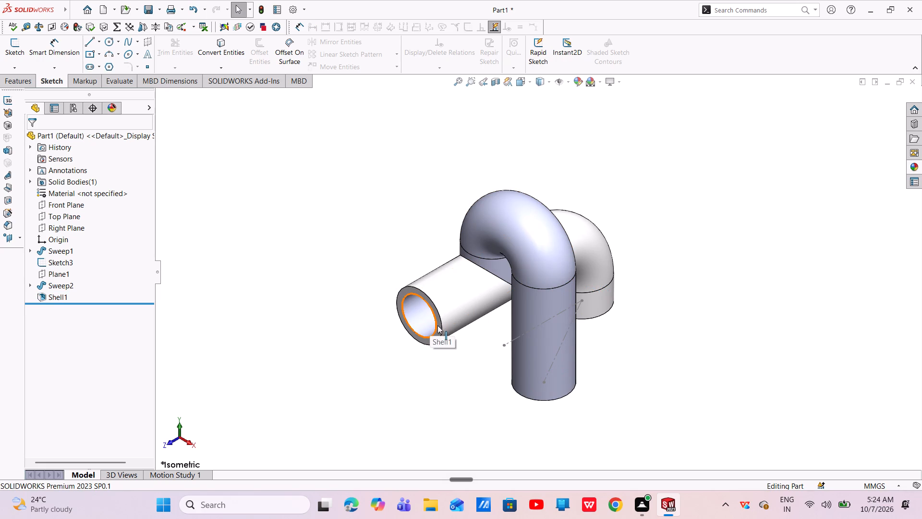
scroll(438, 327, "down", 5)
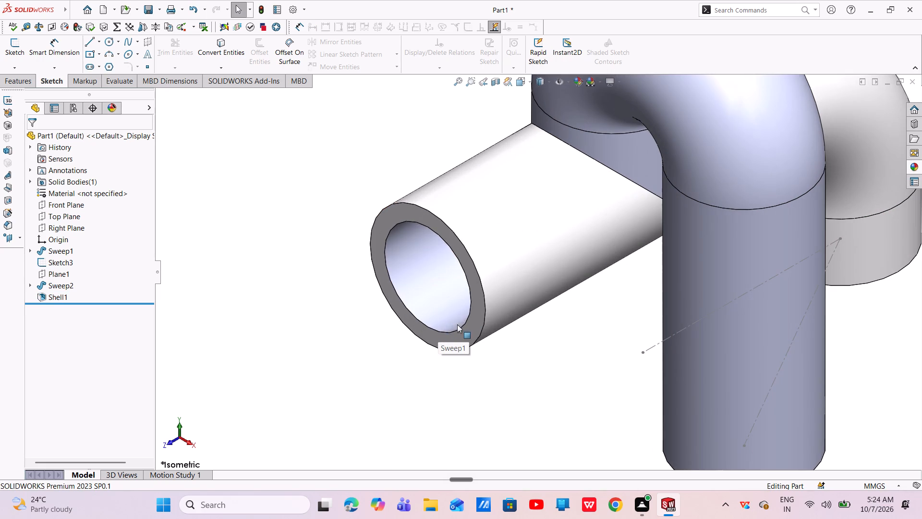
left_click(471, 317)
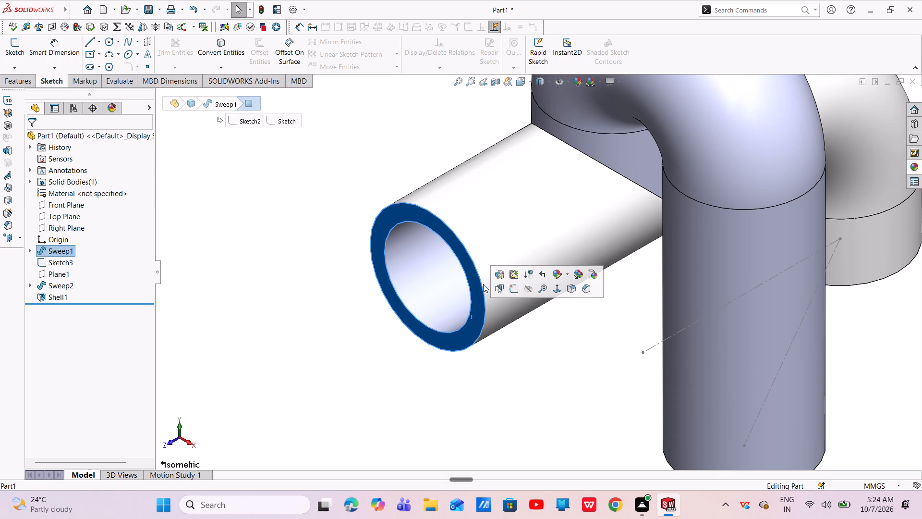
left_click(509, 285)
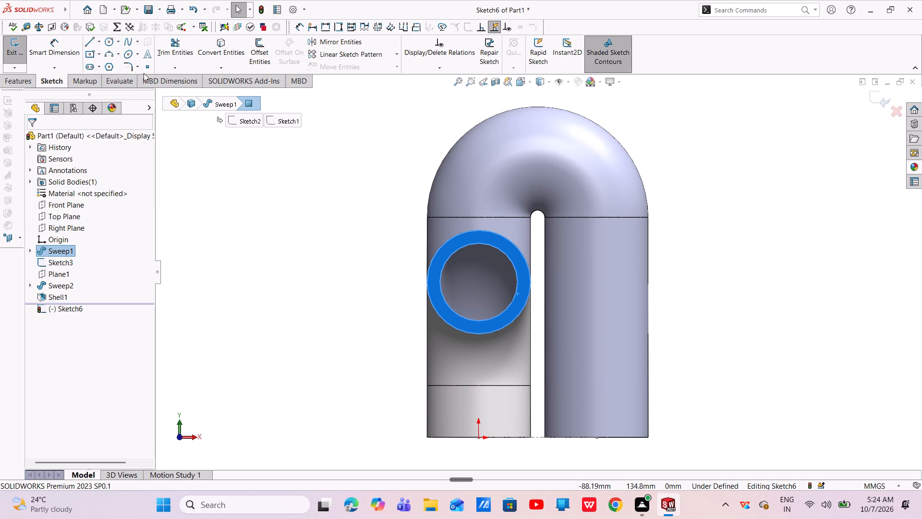
left_click(92, 54)
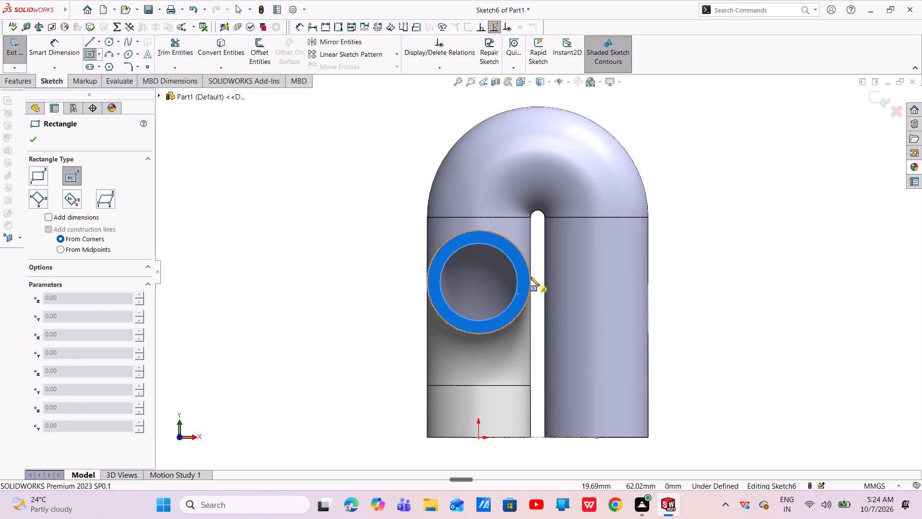
left_click(478, 282)
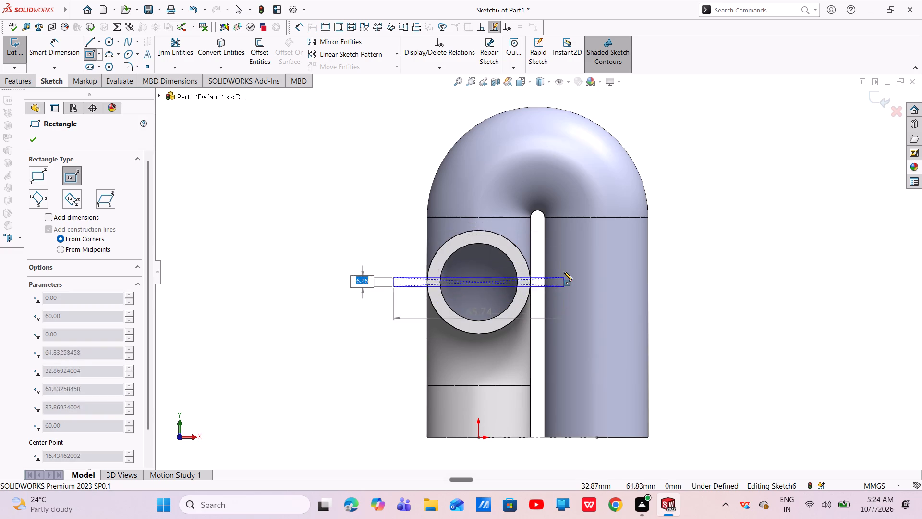
left_click(561, 198)
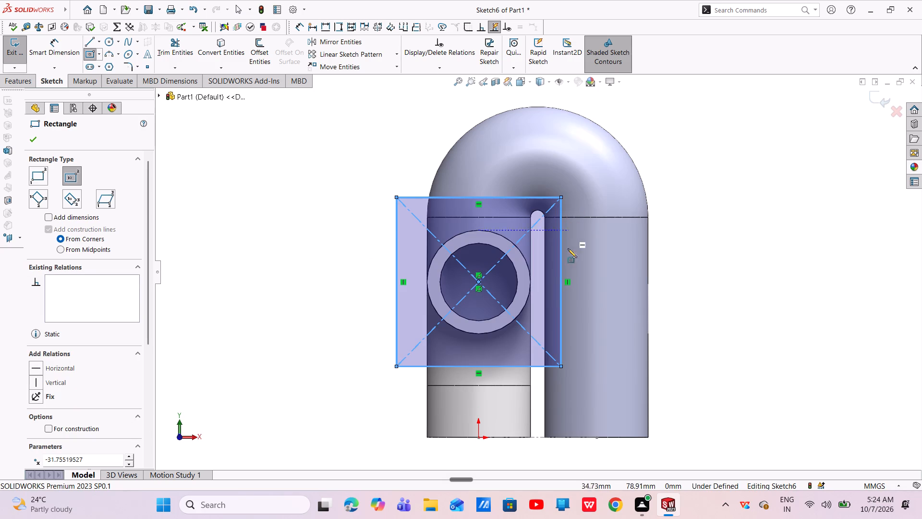
left_click(36, 136)
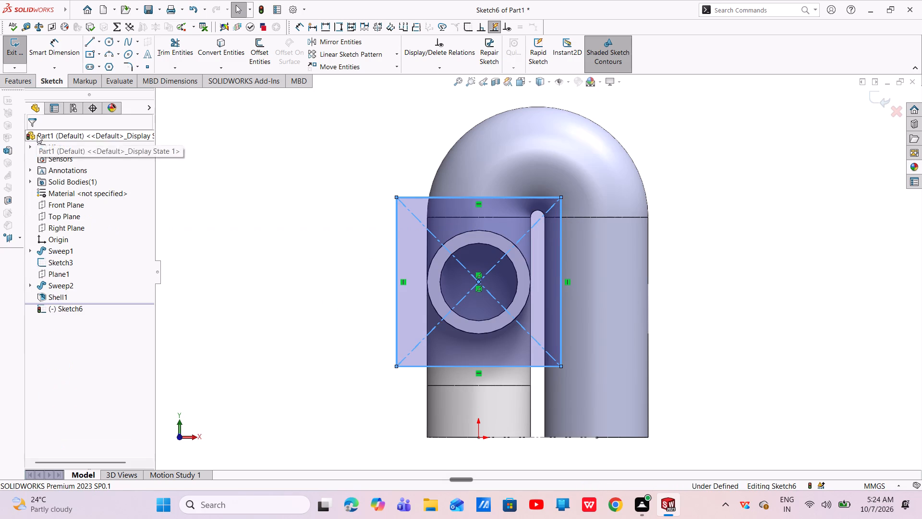
Dimension the rectangle's vertical side and set it to 60 mm.
left_click(72, 58)
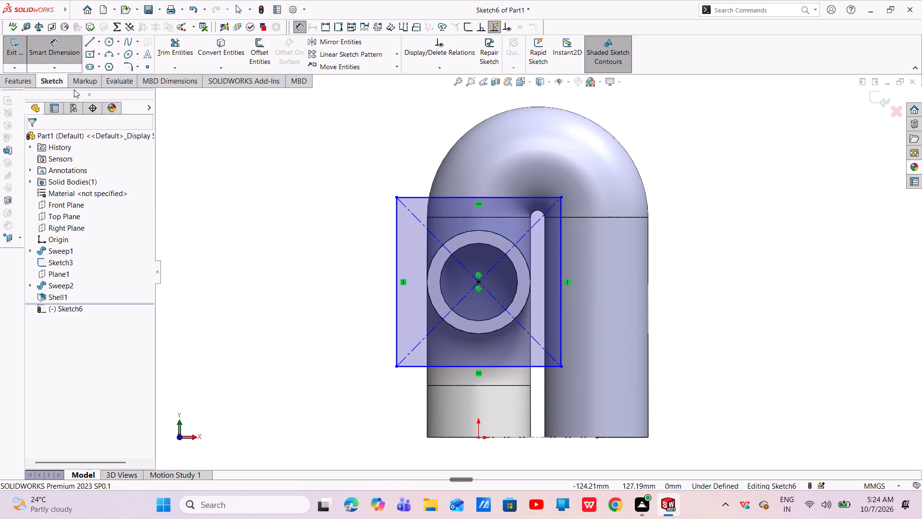
left_click(396, 279)
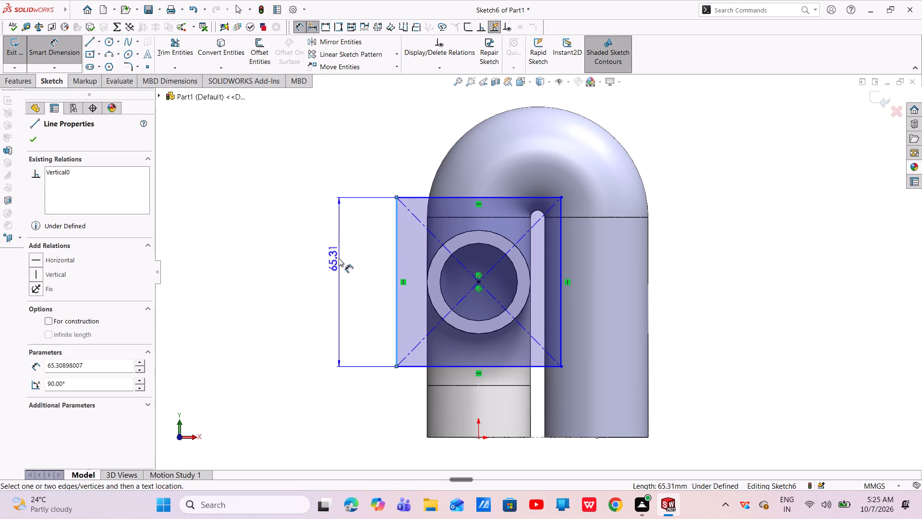
left_click(335, 267)
key("BackSpace")
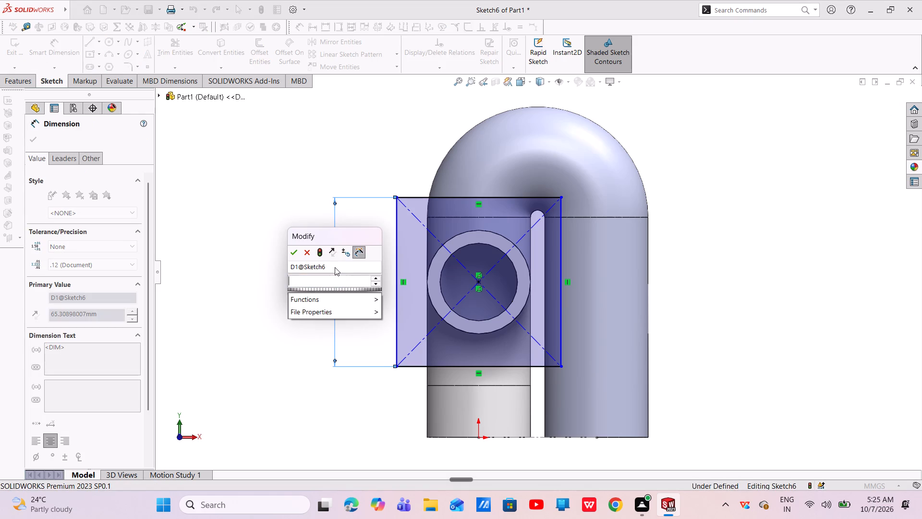
type("60")
key("Return")
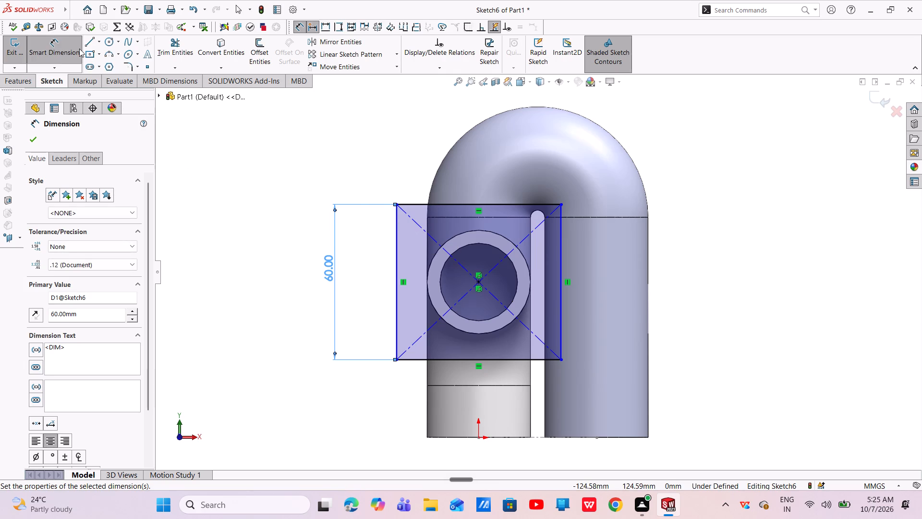
Sketch four bolt-hole circles, about 5 to 6.5 mm in diameter, one near each corner of the rectangle.
left_click(105, 39)
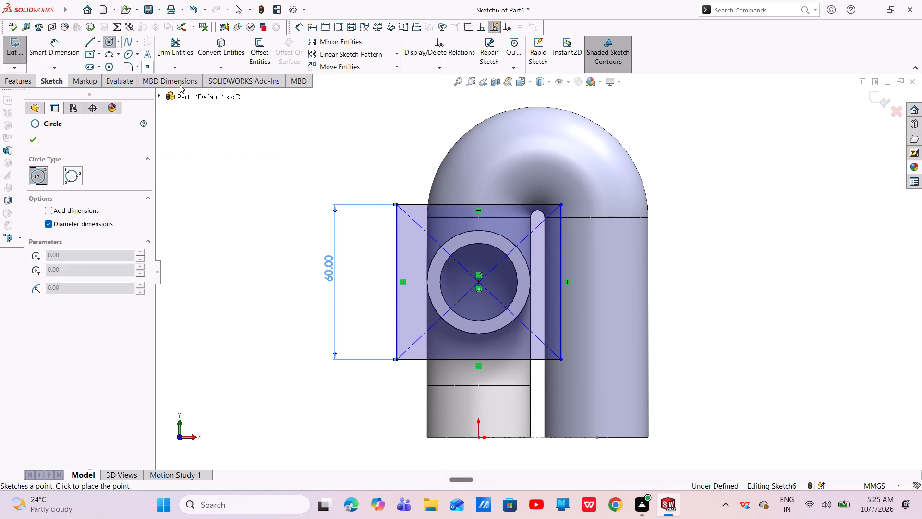
left_click(413, 224)
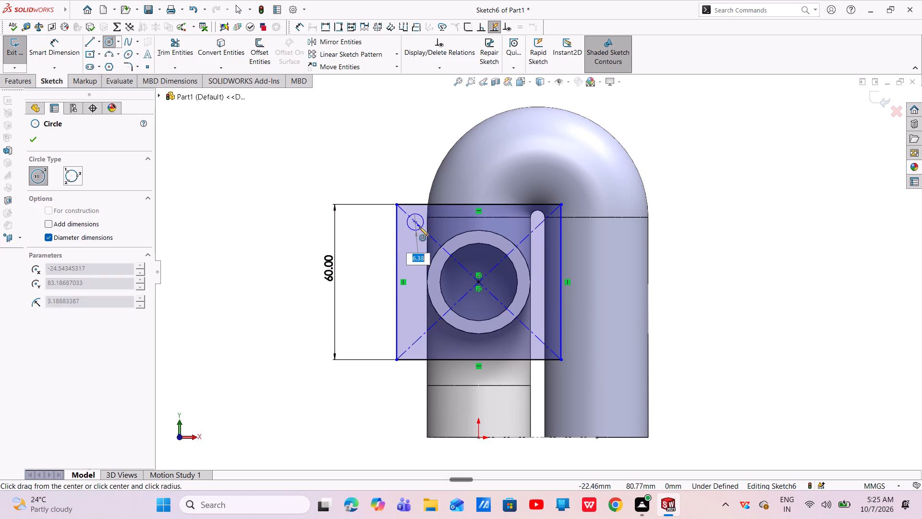
left_click(419, 227)
left_click(546, 220)
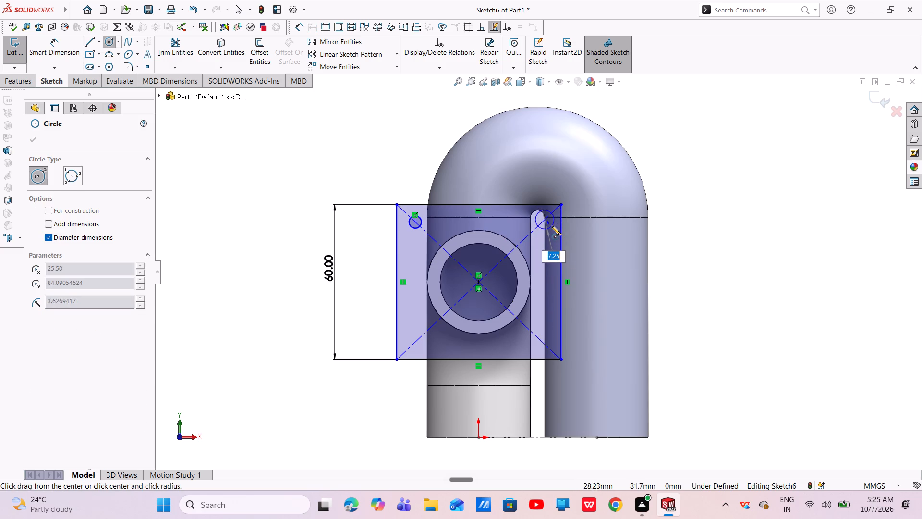
left_click(551, 225)
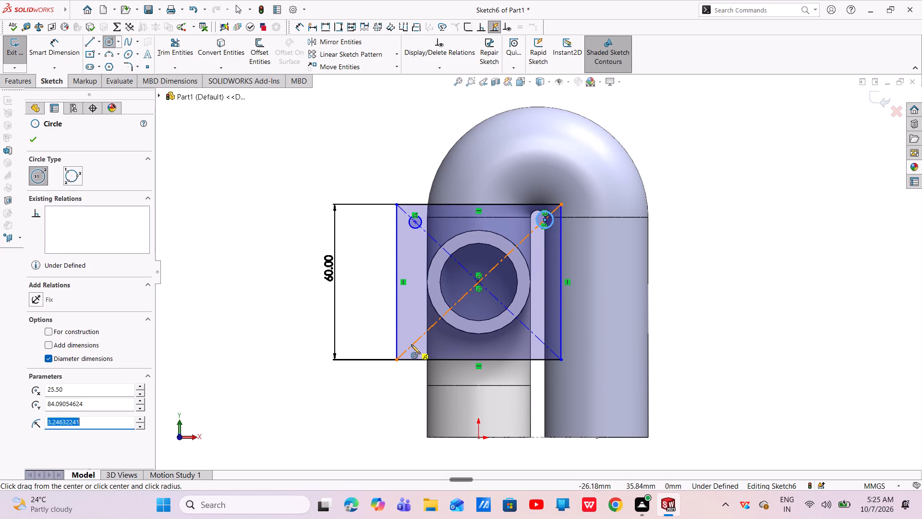
left_click(411, 347)
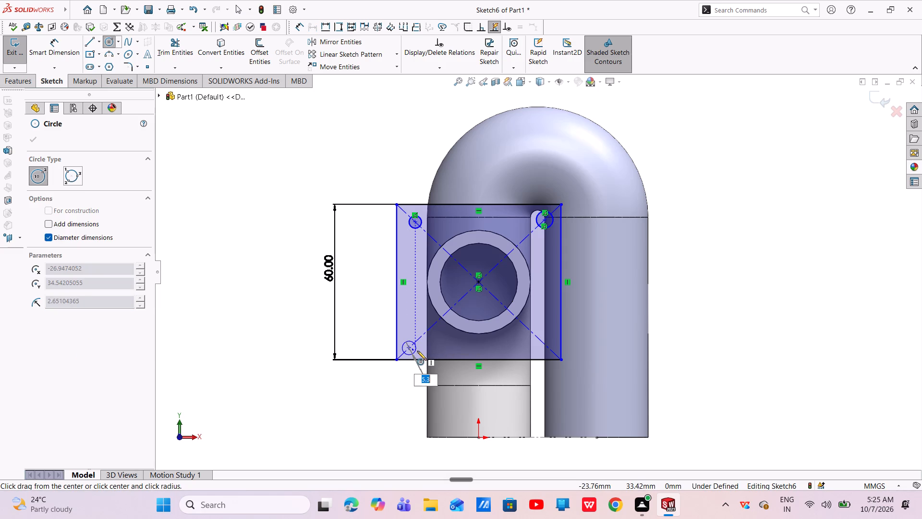
left_click(417, 351)
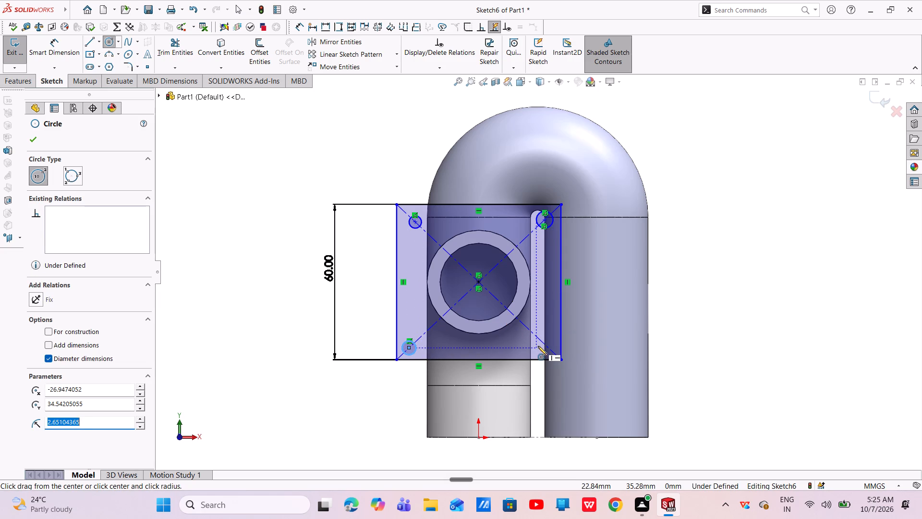
left_click(538, 346)
left_click(547, 352)
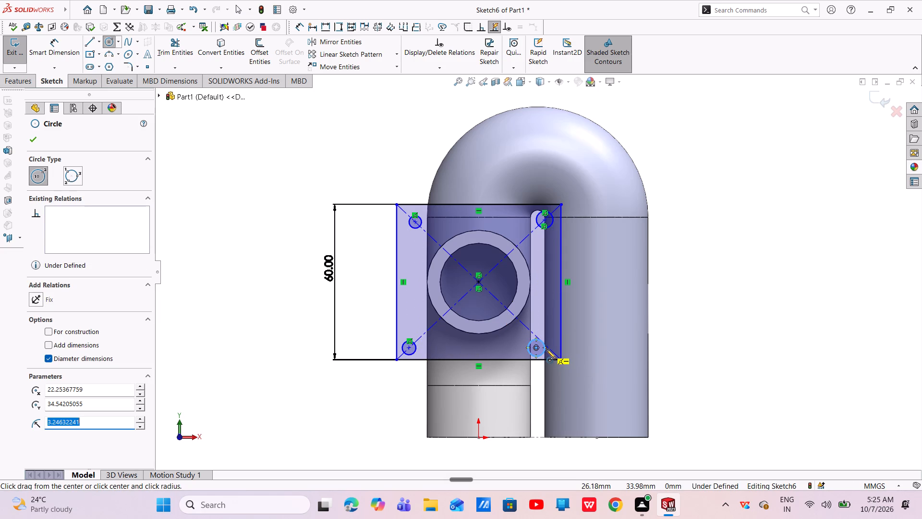
key("Escape")
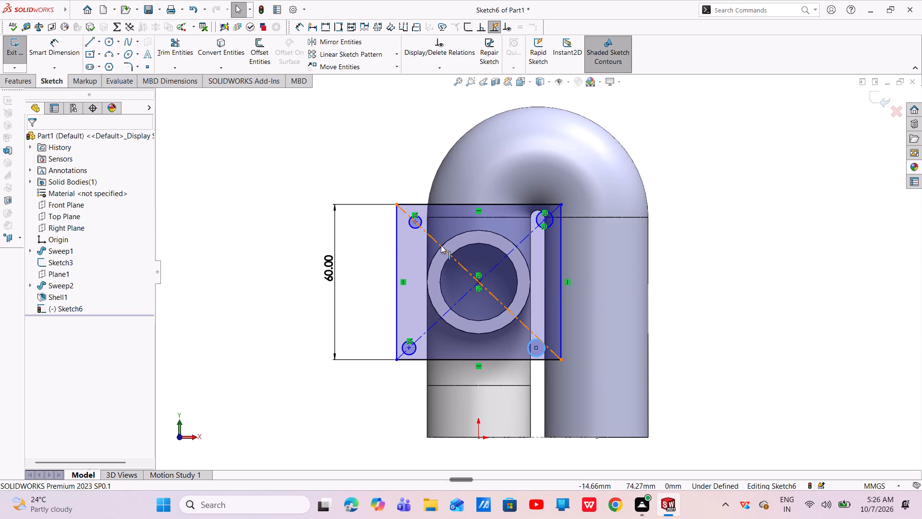
Add a horizontal relation between the centres of the two upper bolt-hole circles.
scroll(439, 235, "down", 2)
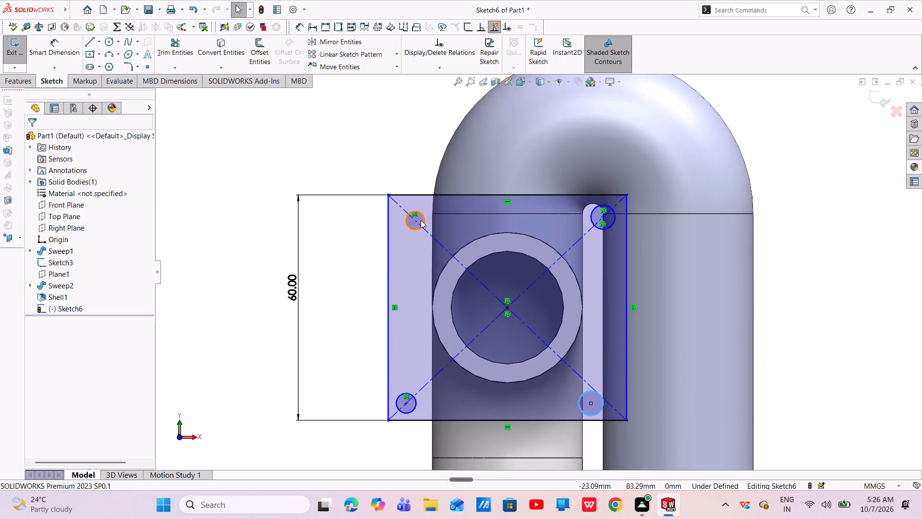
scroll(414, 222, "down", 3)
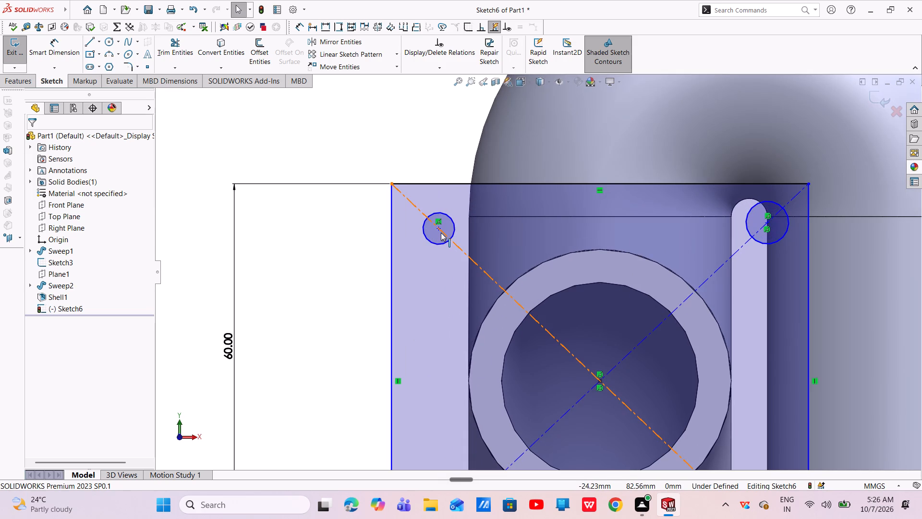
left_click(438, 228)
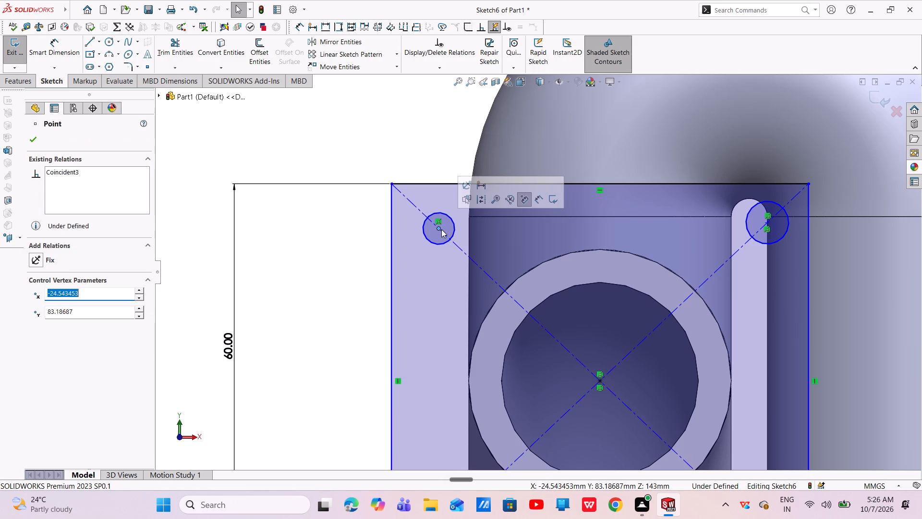
left_click(767, 222, "ctrl")
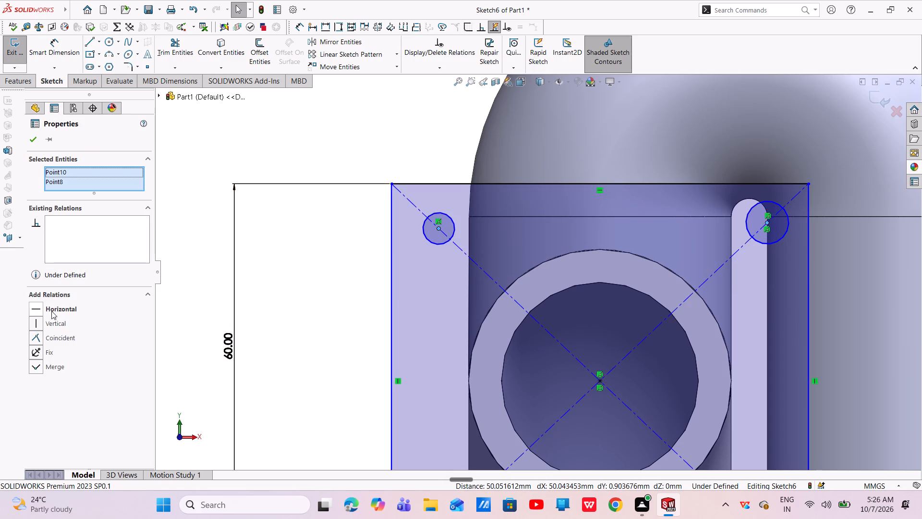
left_click(38, 307)
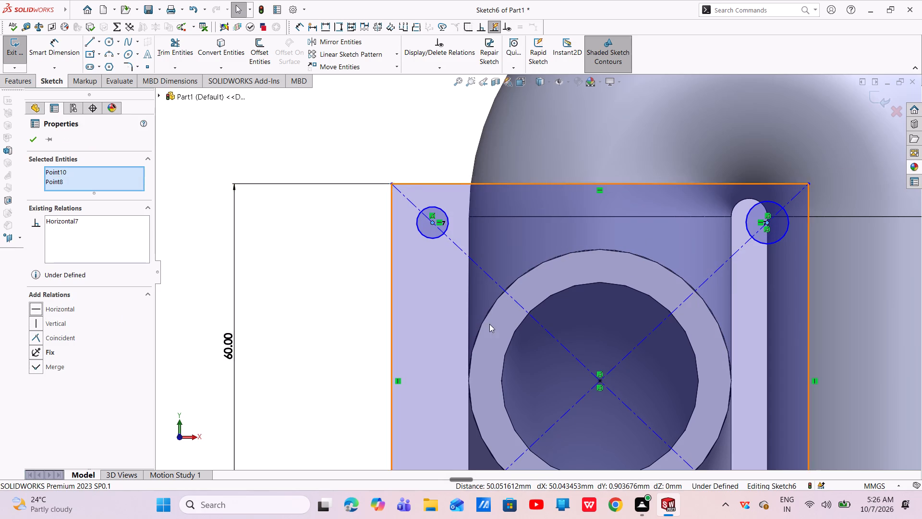
Add a vertical relation between the centres of the upper and lower bolt-hole circles on the rectangle's right side.
scroll(490, 323, "up", 4)
scroll(631, 432, "down", 4)
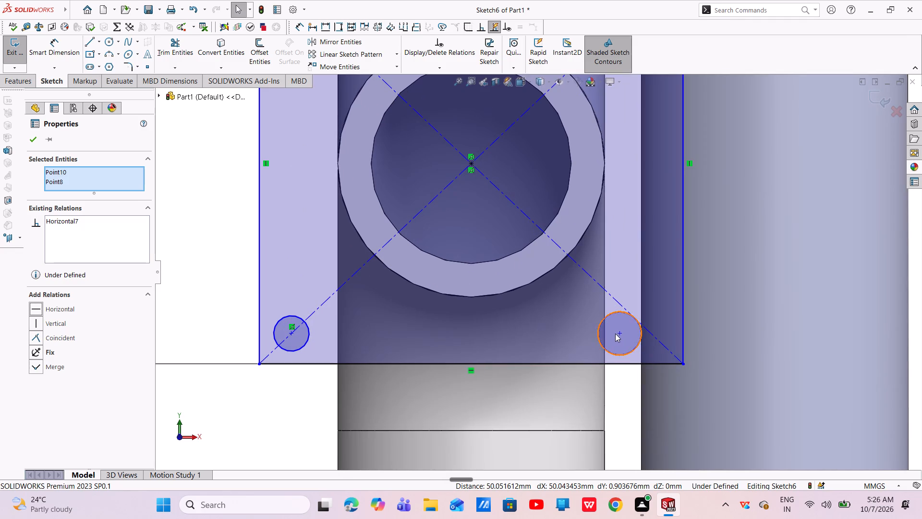
left_click(618, 334)
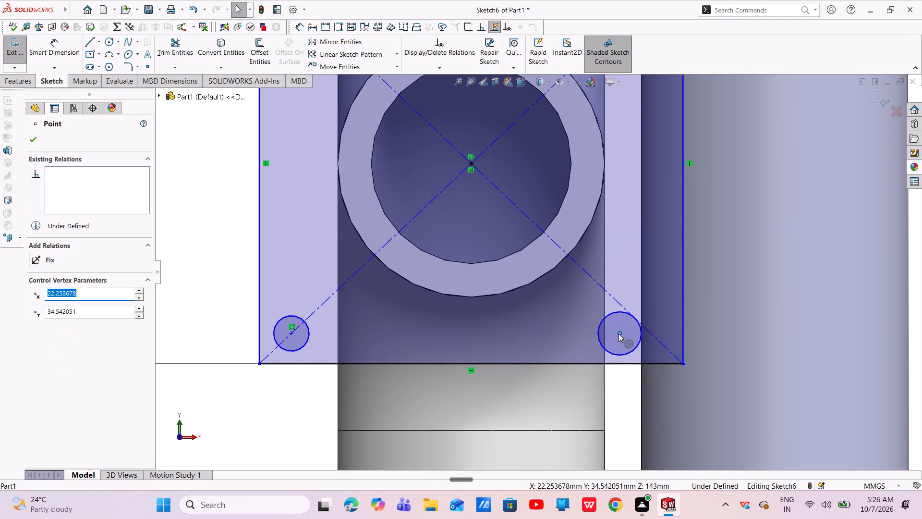
scroll(619, 330, "up", 3, "ctrl")
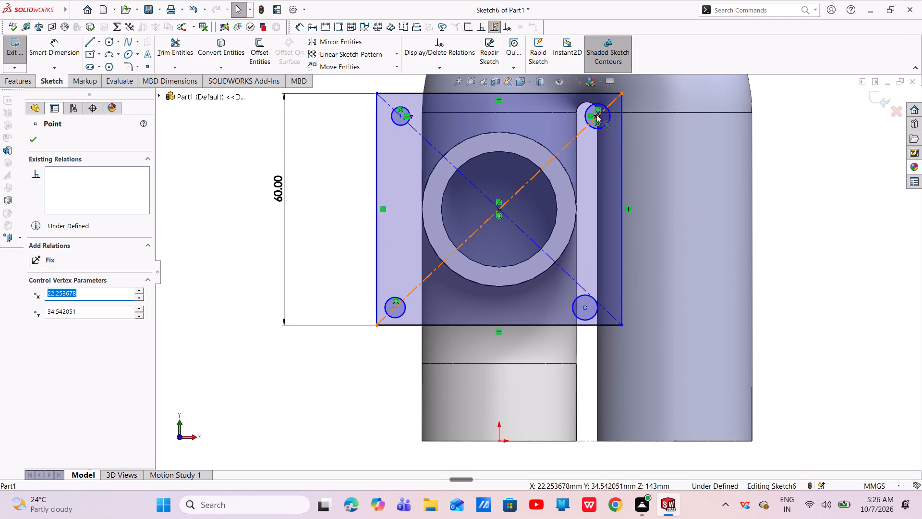
left_click(596, 114, "ctrl")
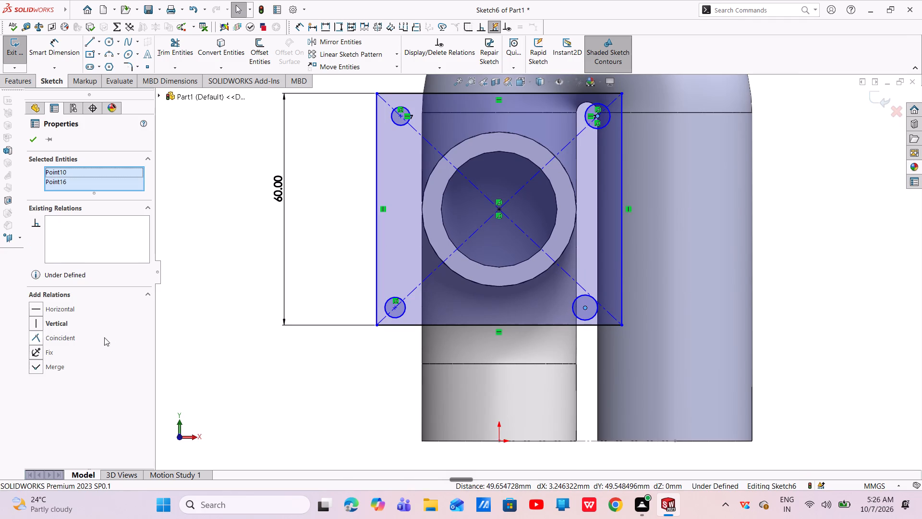
left_click(36, 323)
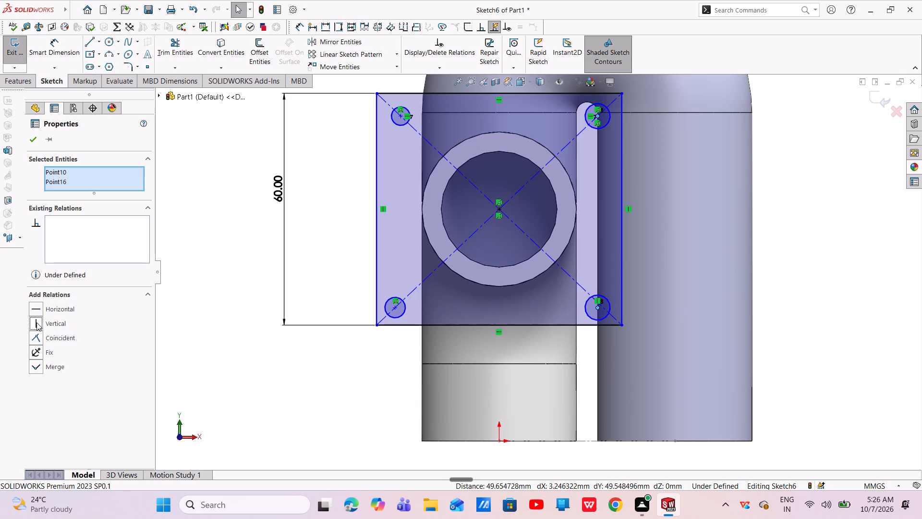
Add a horizontal relation between the centres of the two lower bolt-hole circles.
left_click(598, 308)
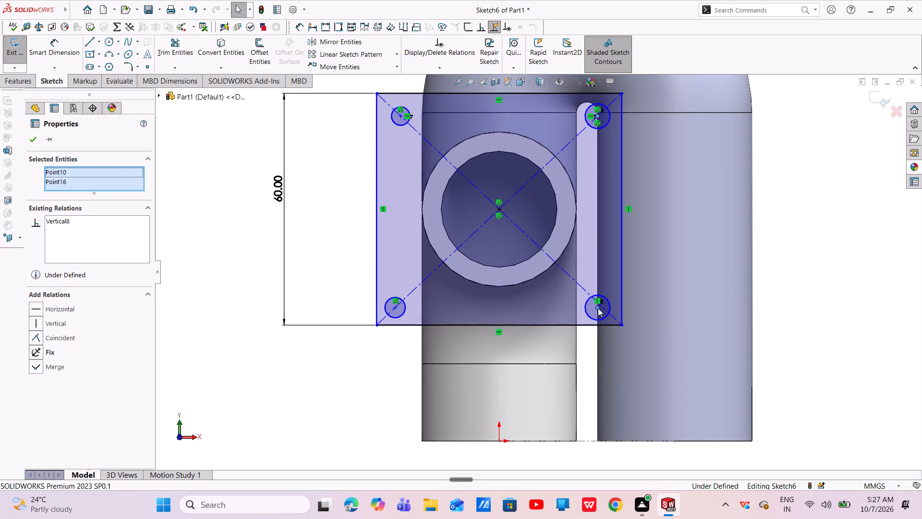
key("Escape")
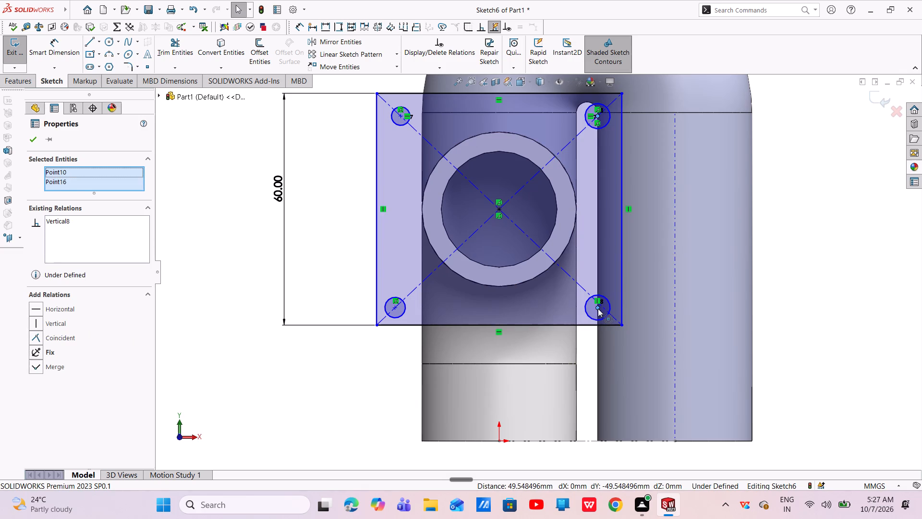
key("Escape")
left_click(597, 308)
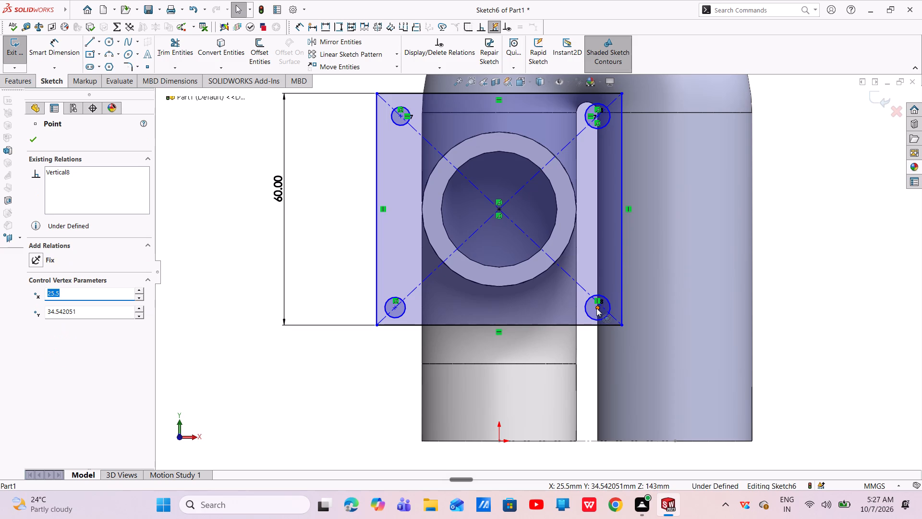
left_click(395, 308, "ctrl")
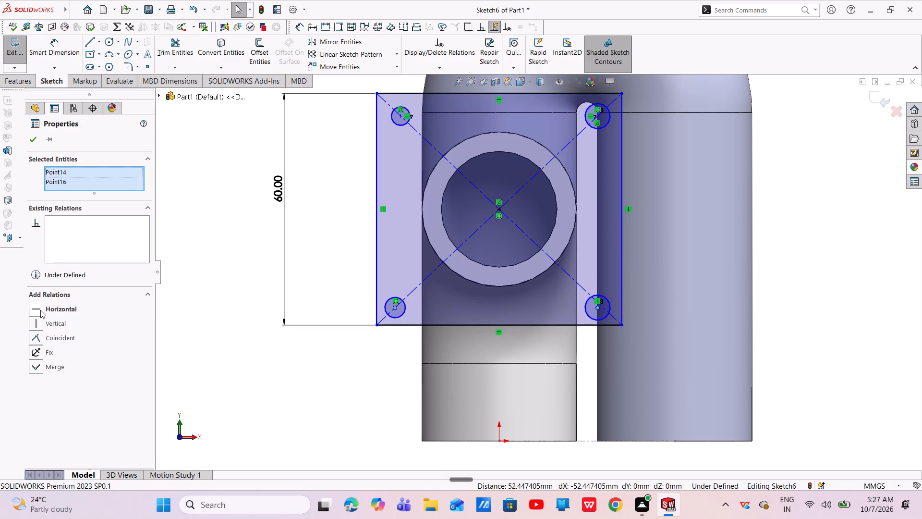
left_click(40, 310)
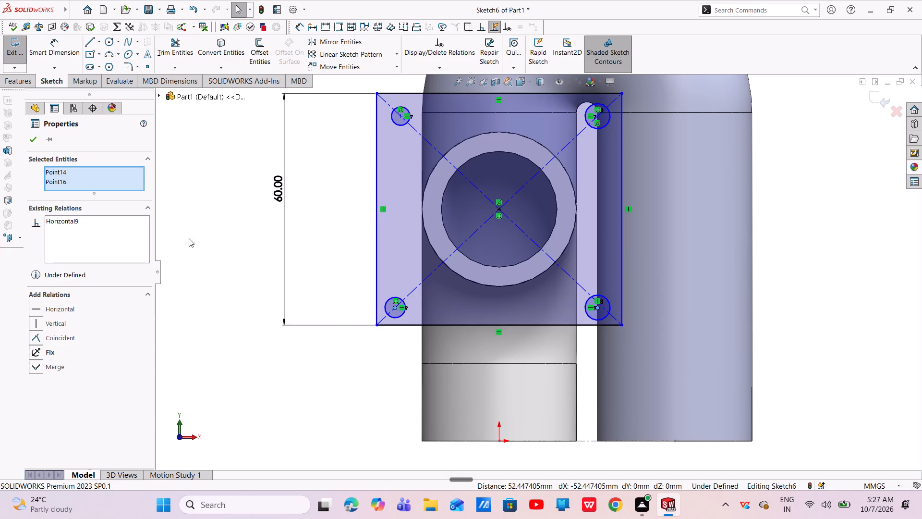
Add a vertical relation between the centres of the upper and lower bolt-hole circles on the rectangle's left side.
left_click(399, 116)
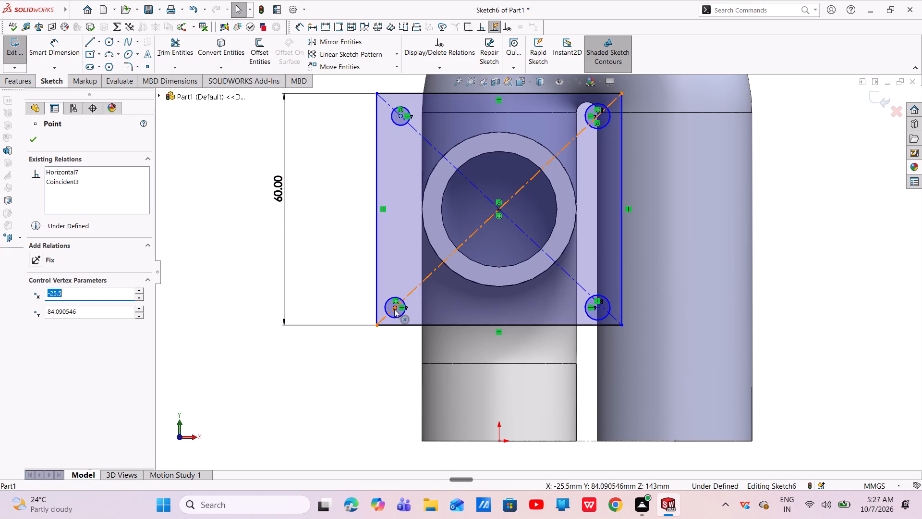
left_click(394, 309, "ctrl")
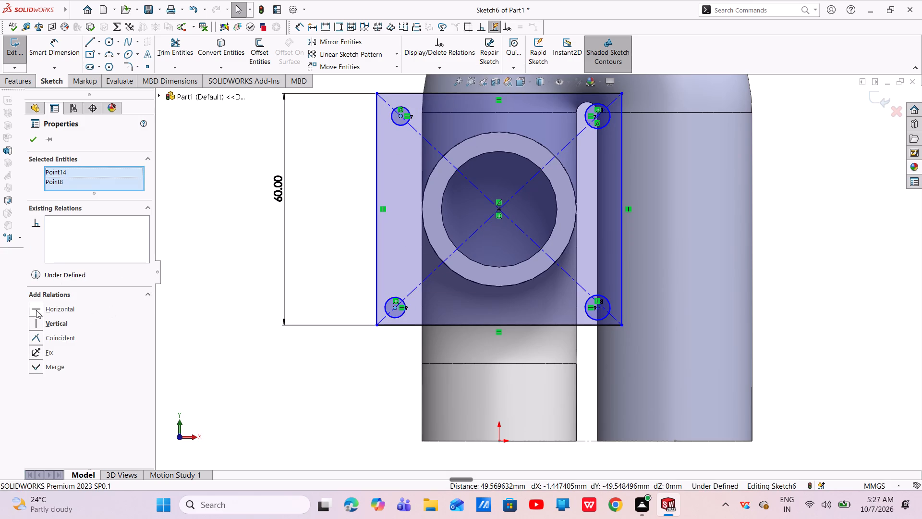
left_click(39, 319)
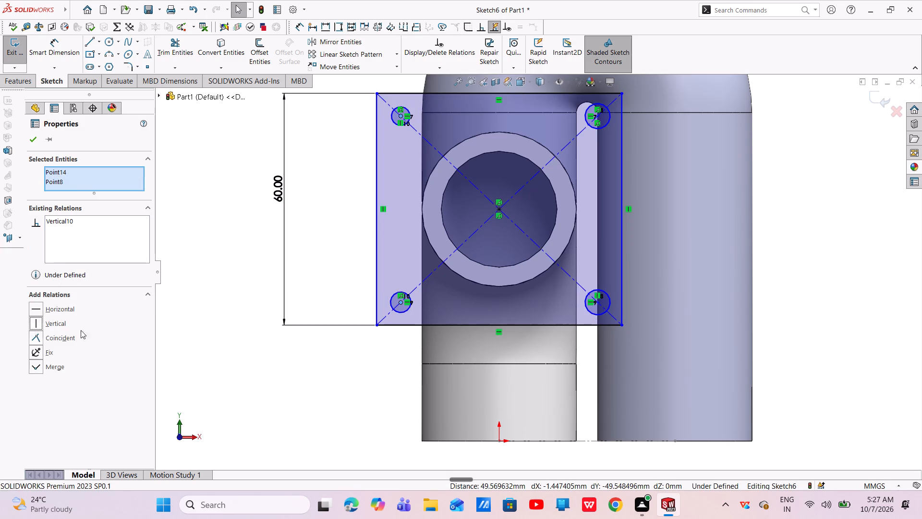
key("Escape")
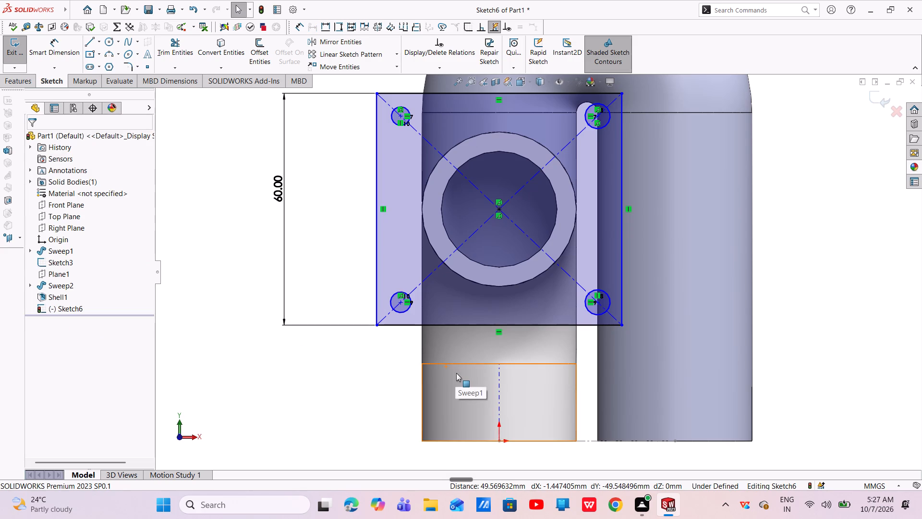
Dimension the diameter of the lower-left bolt-hole circle and set it to 8 mm.
left_click(58, 39)
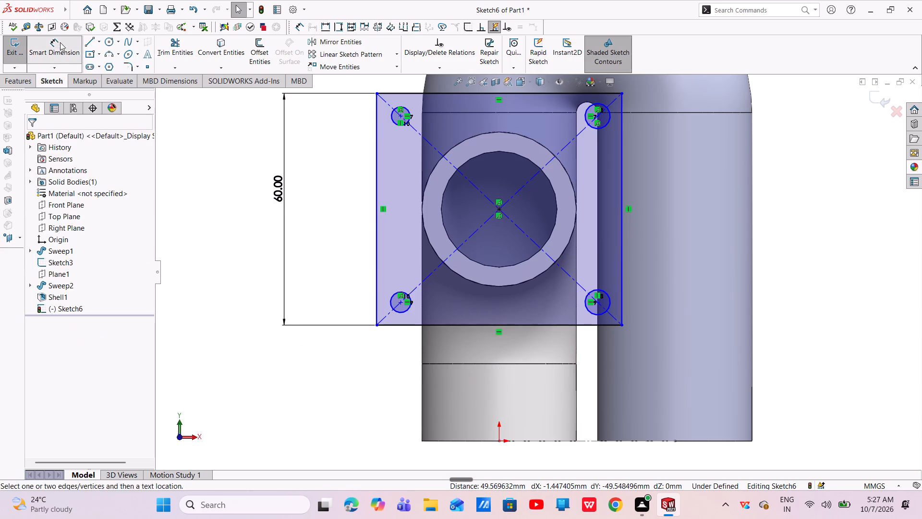
left_click(398, 313)
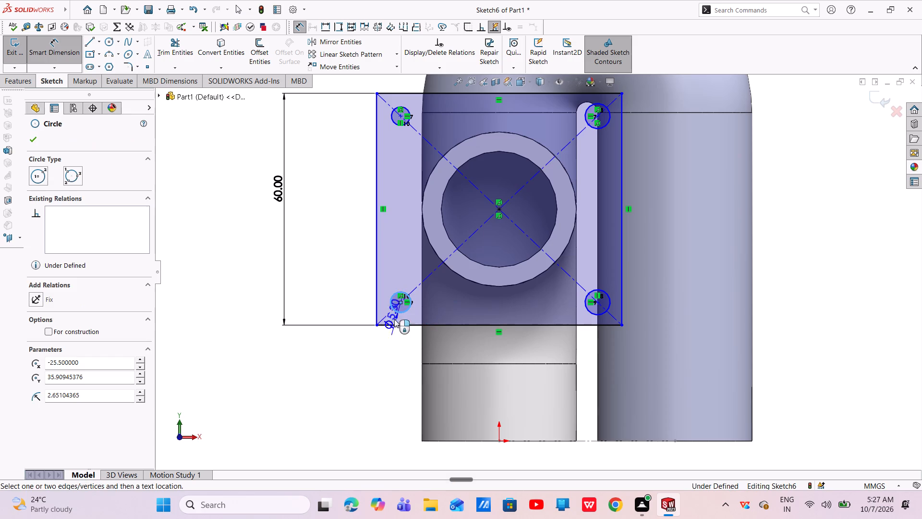
left_click(360, 388)
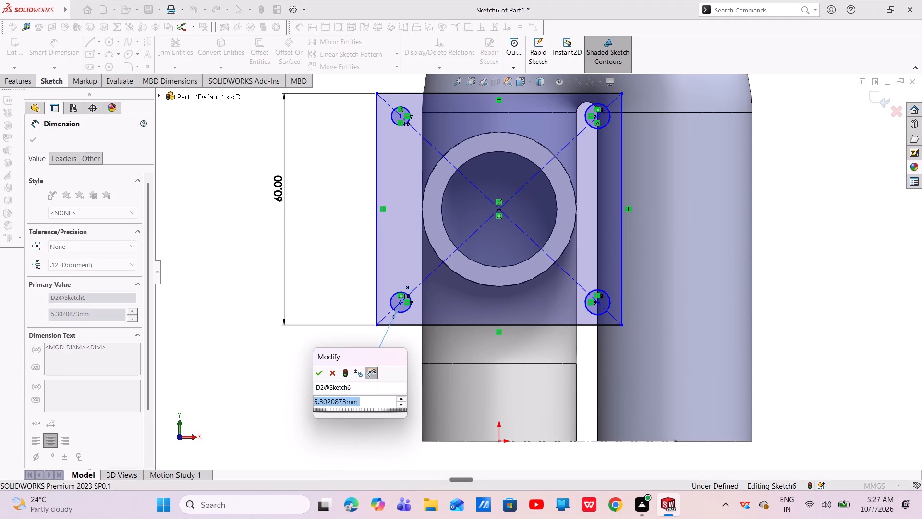
key("BackSpace")
key("8")
key("Return")
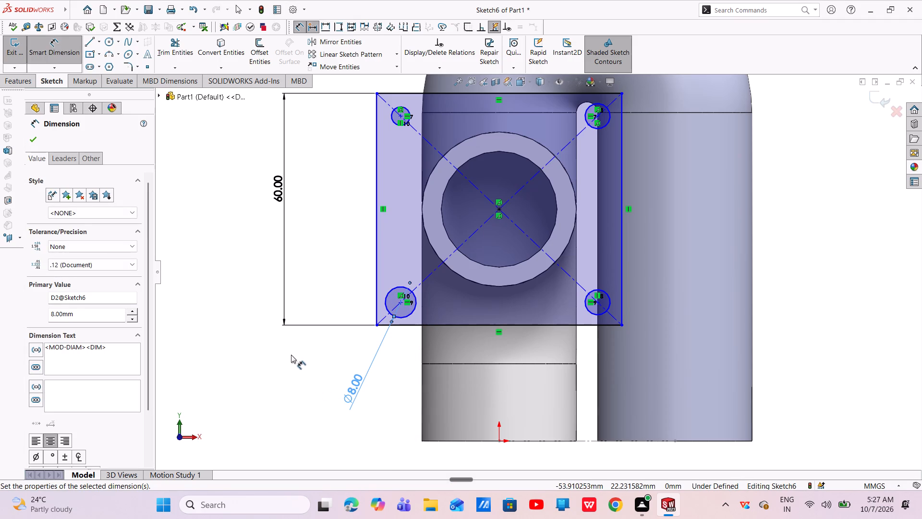
key("Escape")
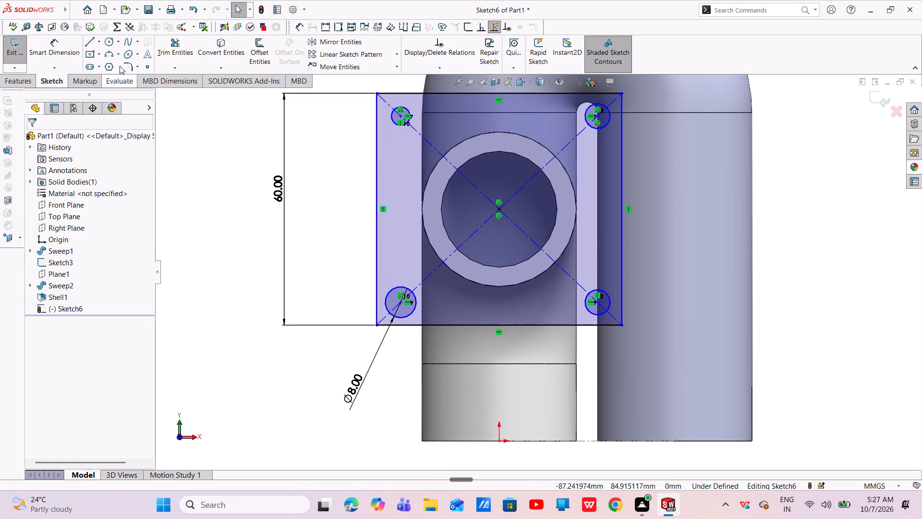
Dimension the vertical spacing between the two left bolt-hole centres and set it to 44 mm.
left_click(69, 46)
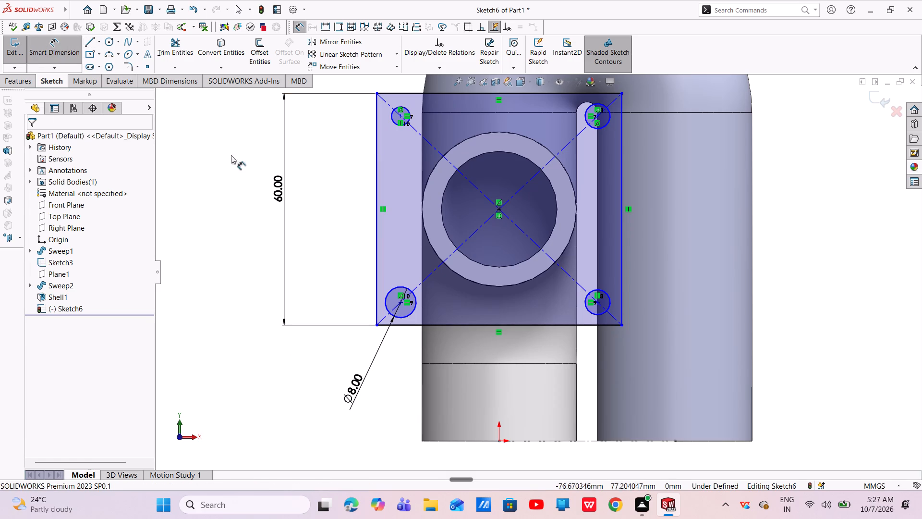
left_click(401, 300)
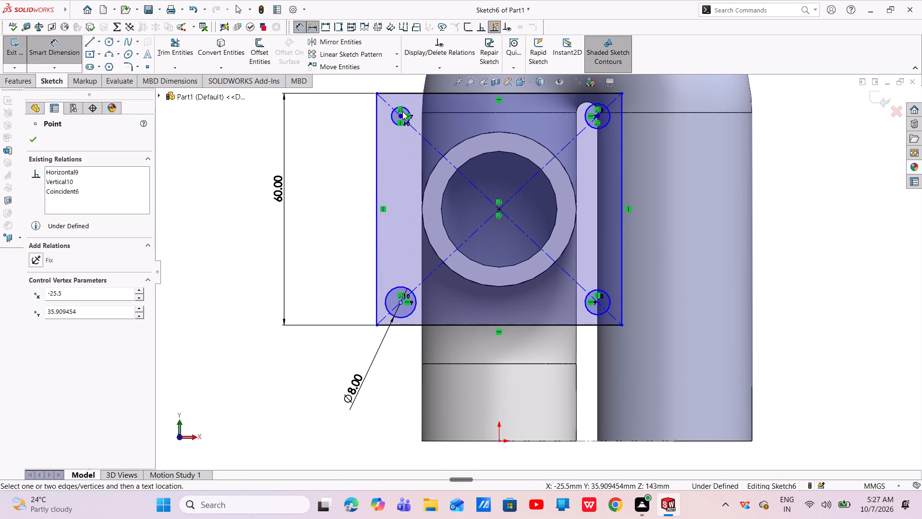
left_click(400, 114)
left_click(336, 183)
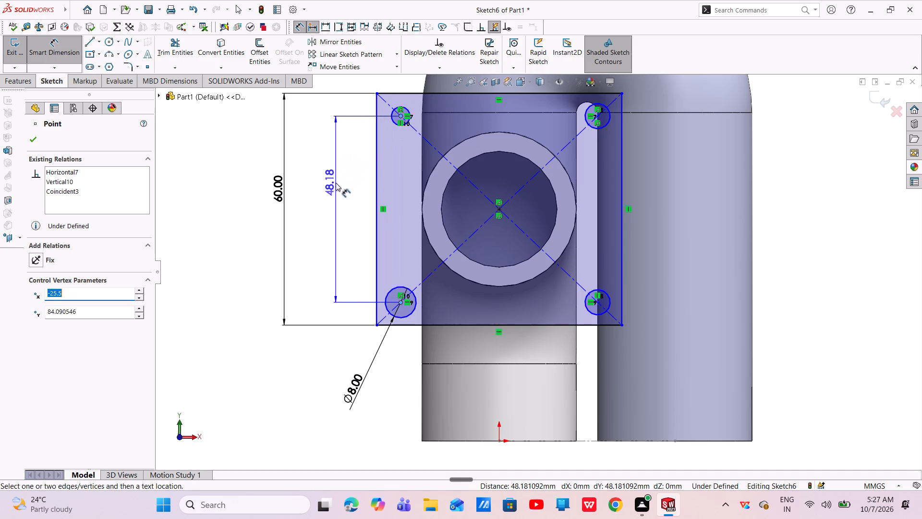
key("BackSpace")
type("44")
key("Return")
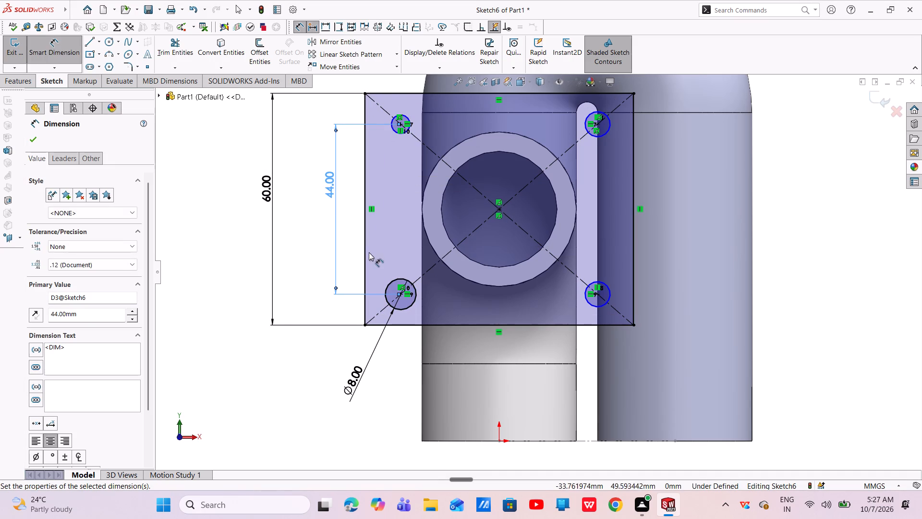
left_click(396, 280)
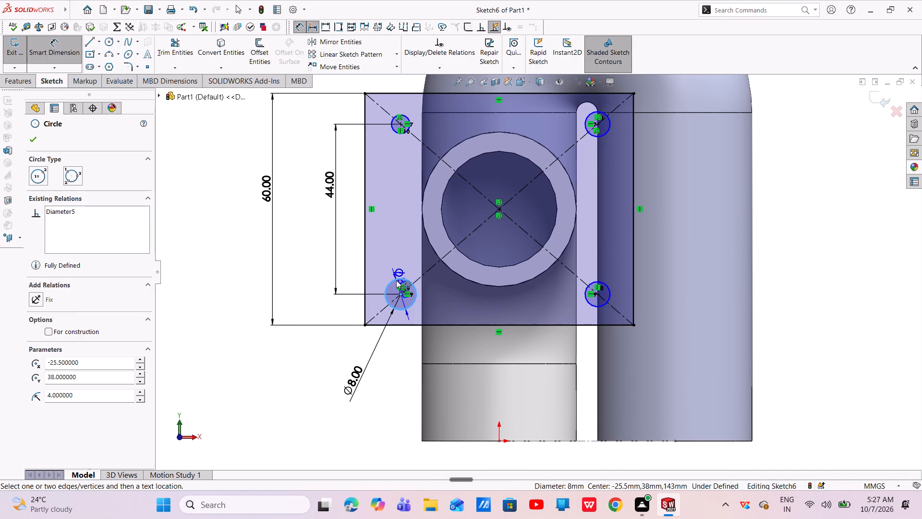
key("Escape")
key("Escape")
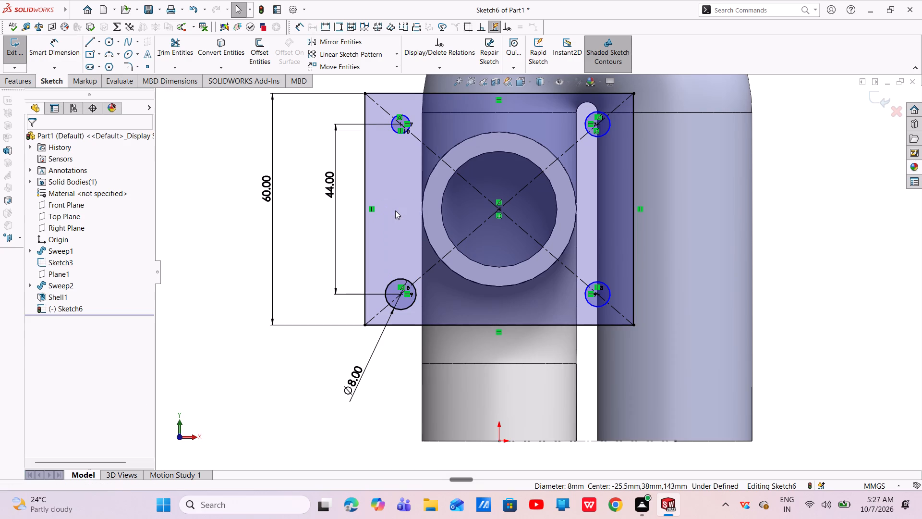
Add an equal relation between all four bolt-hole circles.
left_click(396, 277)
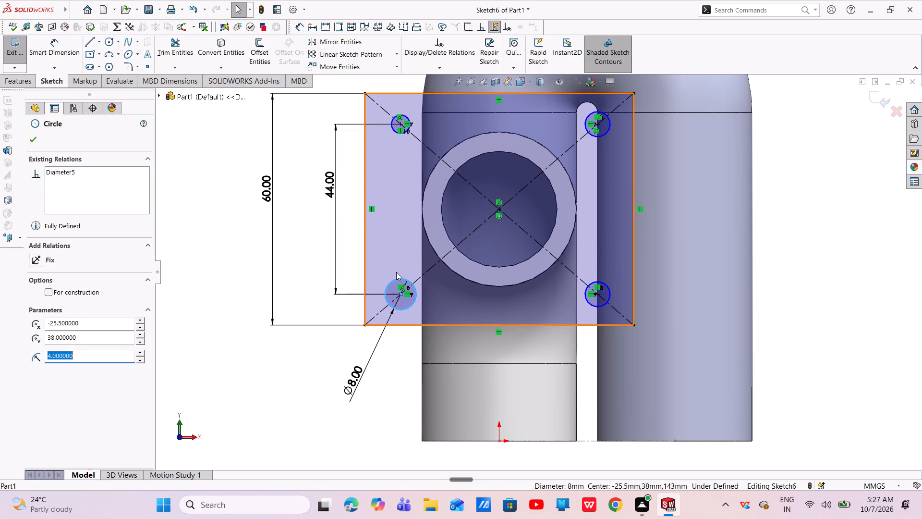
left_click(393, 127, "ctrl")
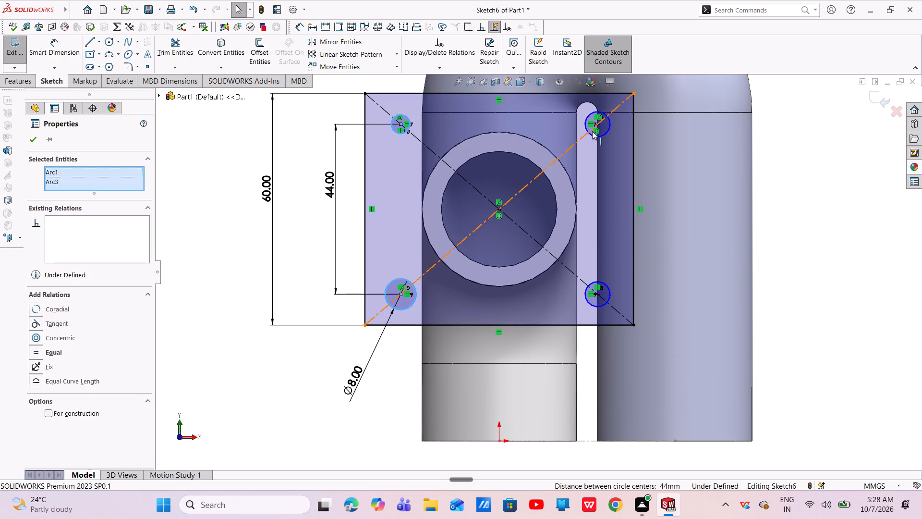
left_click(609, 131, "ctrl")
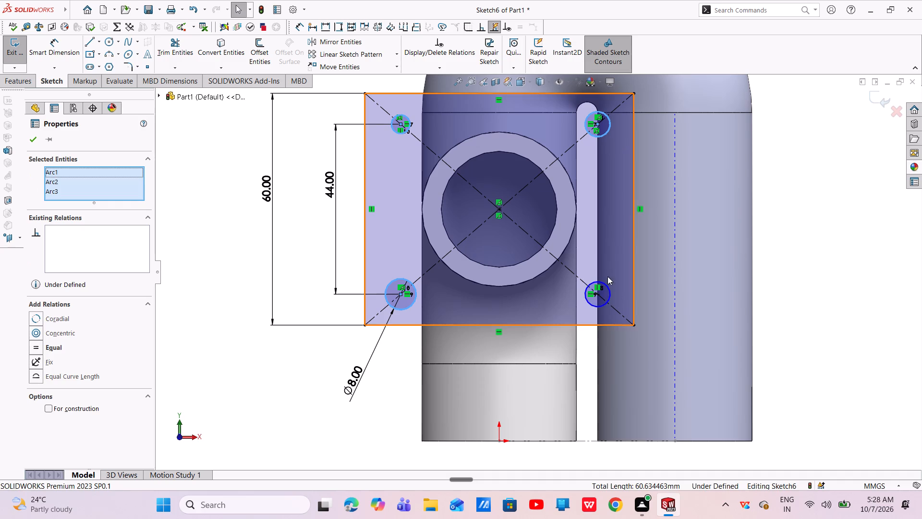
left_click(608, 293, "ctrl")
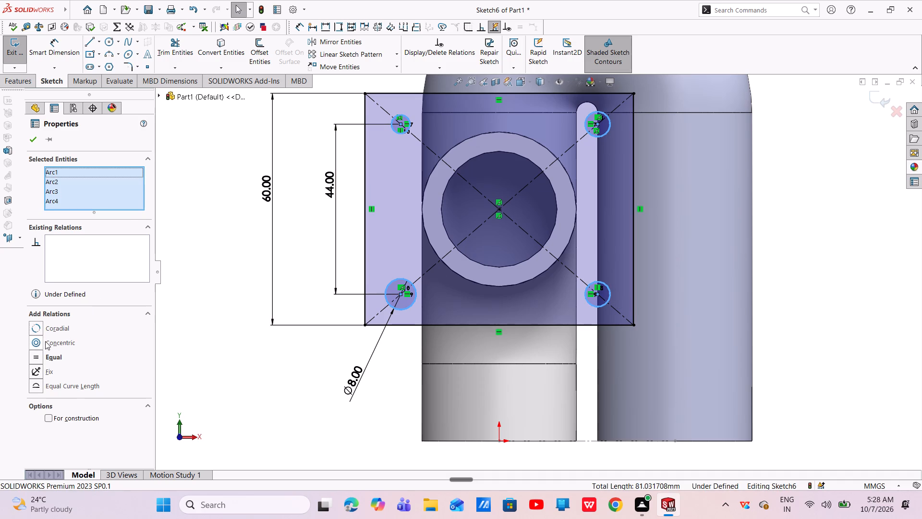
left_click(39, 359)
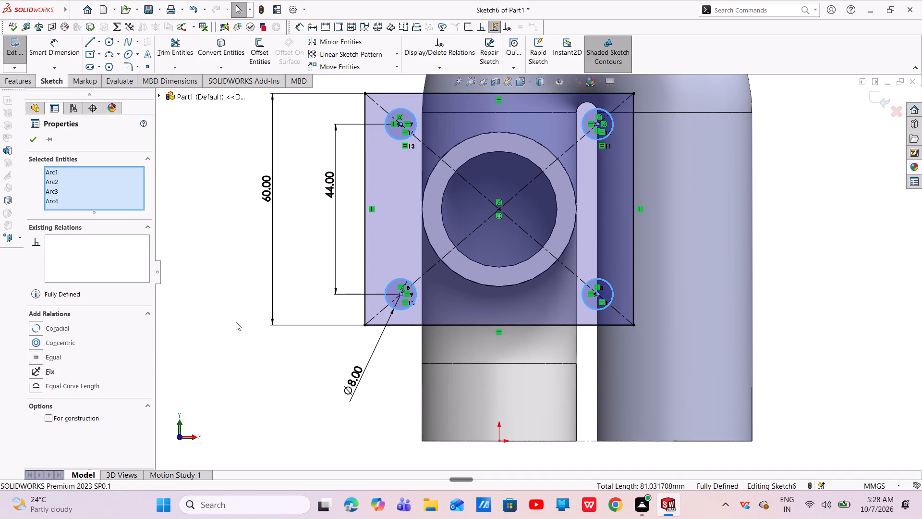
key("Escape")
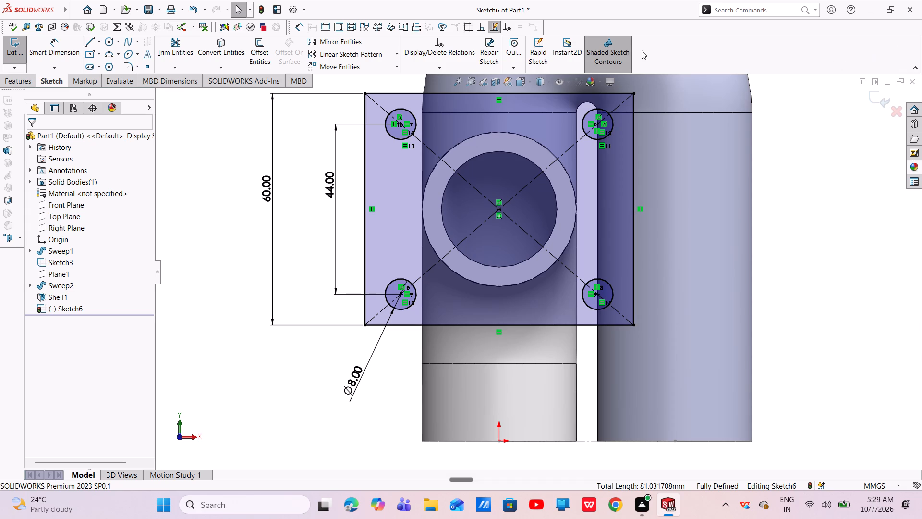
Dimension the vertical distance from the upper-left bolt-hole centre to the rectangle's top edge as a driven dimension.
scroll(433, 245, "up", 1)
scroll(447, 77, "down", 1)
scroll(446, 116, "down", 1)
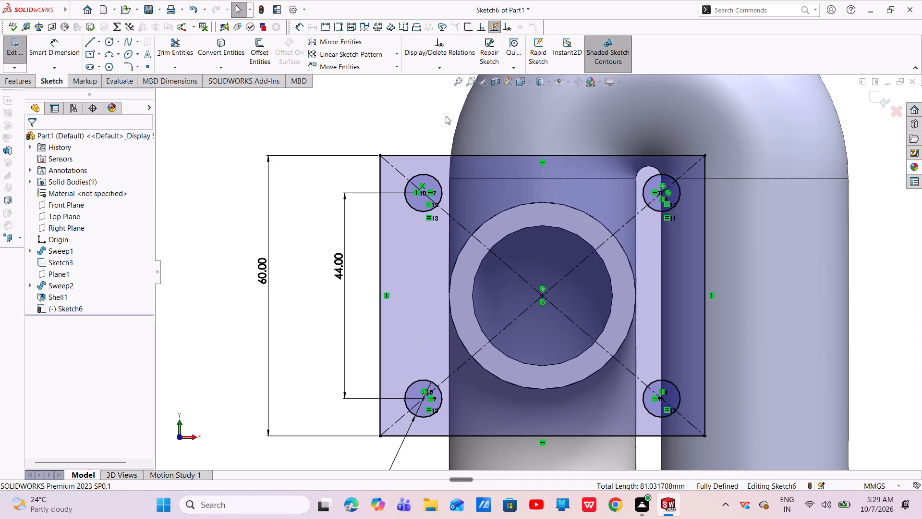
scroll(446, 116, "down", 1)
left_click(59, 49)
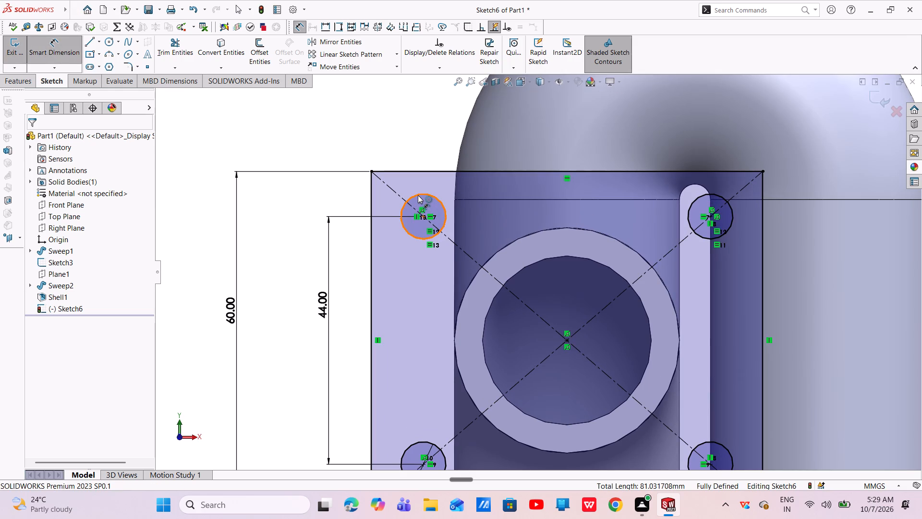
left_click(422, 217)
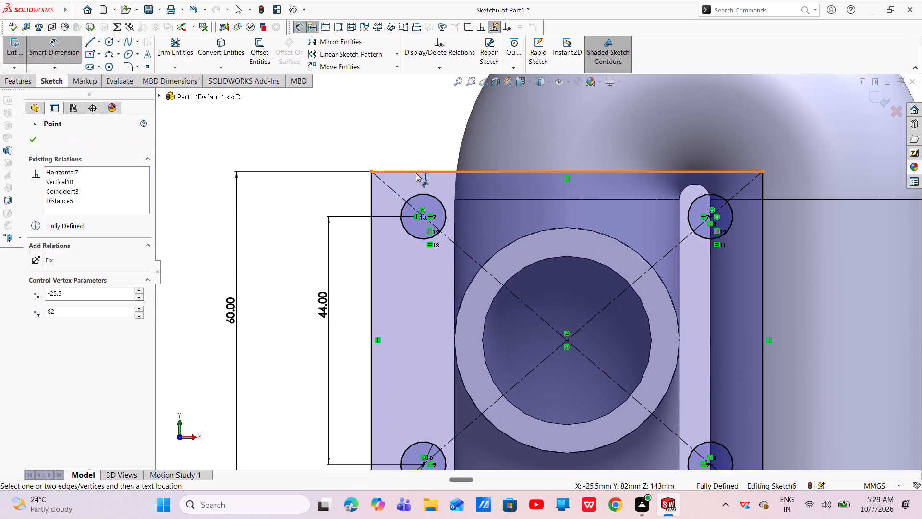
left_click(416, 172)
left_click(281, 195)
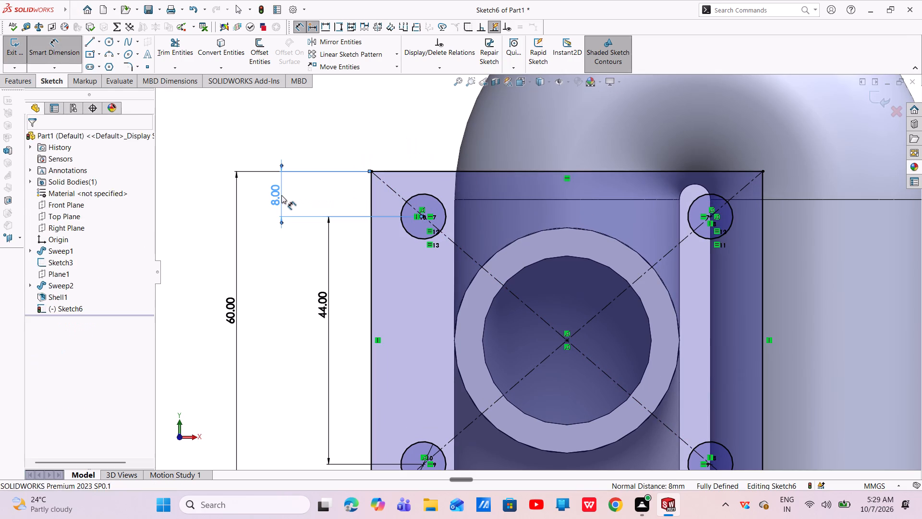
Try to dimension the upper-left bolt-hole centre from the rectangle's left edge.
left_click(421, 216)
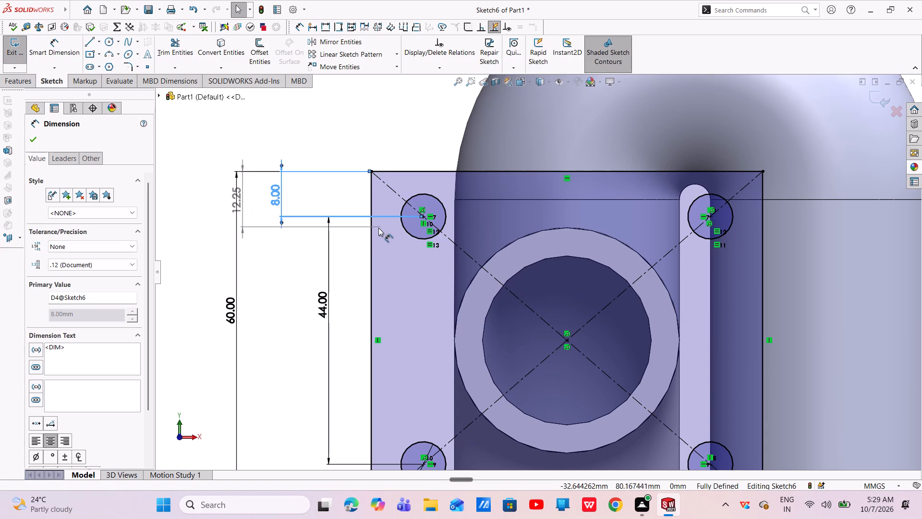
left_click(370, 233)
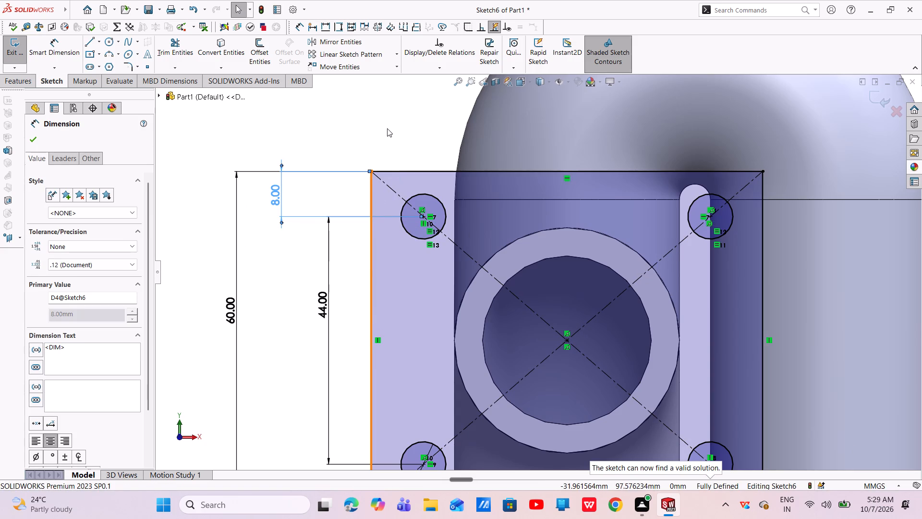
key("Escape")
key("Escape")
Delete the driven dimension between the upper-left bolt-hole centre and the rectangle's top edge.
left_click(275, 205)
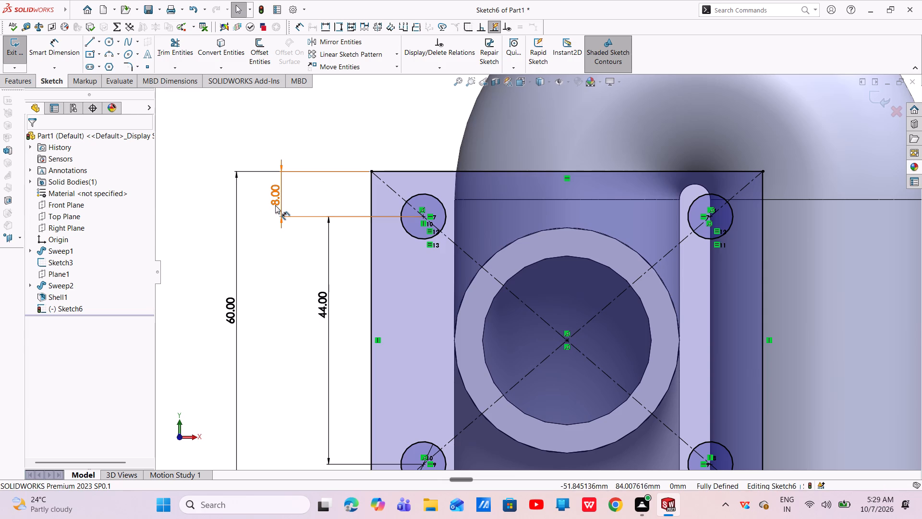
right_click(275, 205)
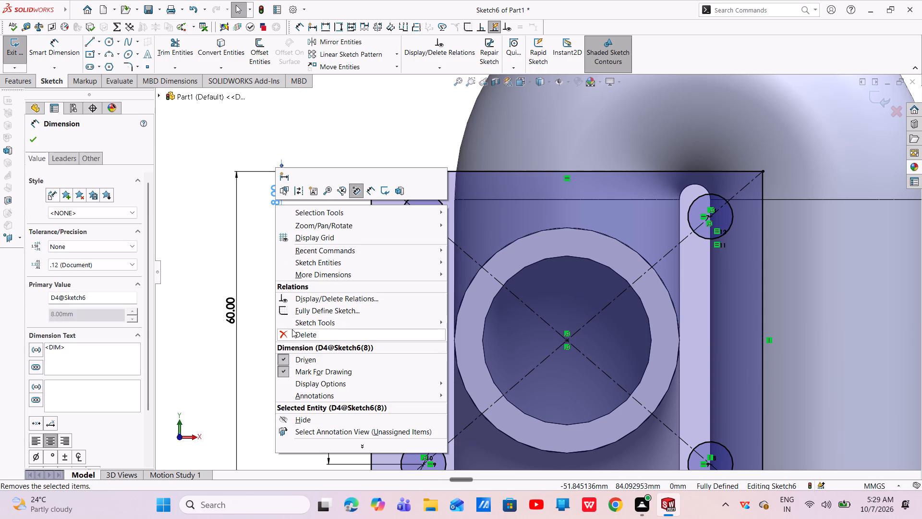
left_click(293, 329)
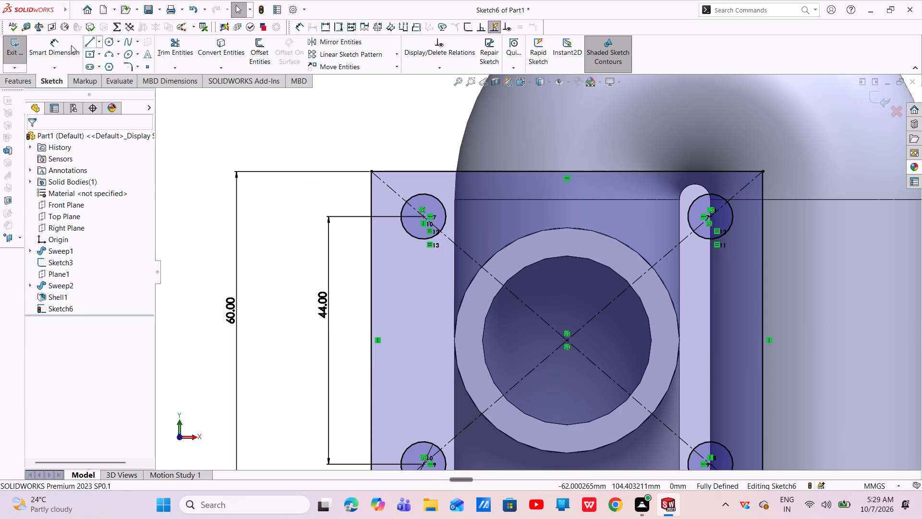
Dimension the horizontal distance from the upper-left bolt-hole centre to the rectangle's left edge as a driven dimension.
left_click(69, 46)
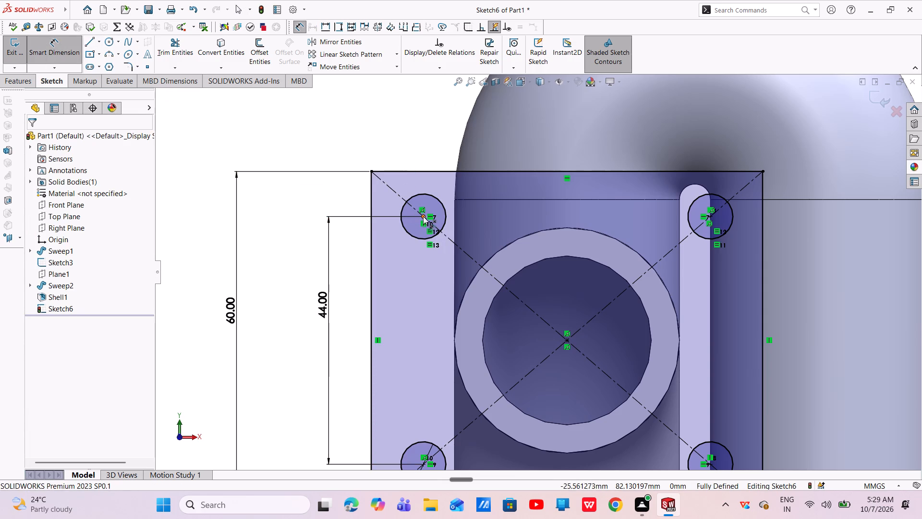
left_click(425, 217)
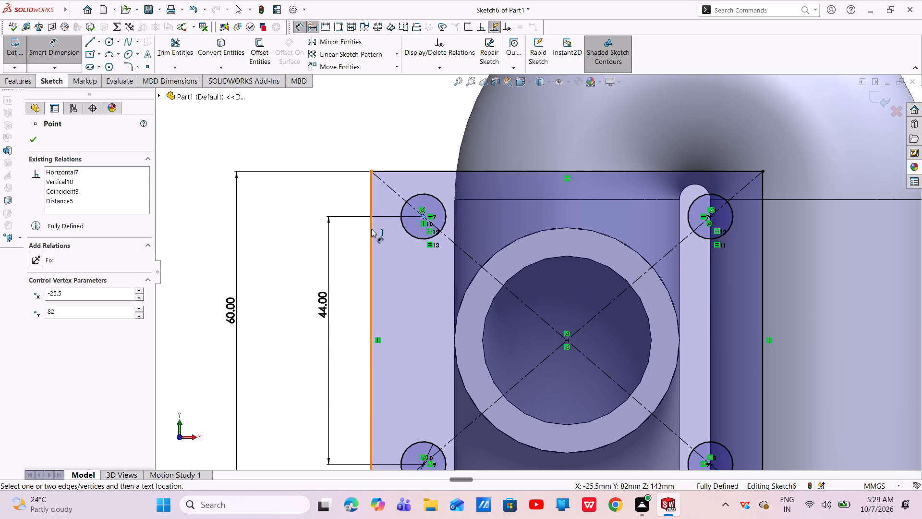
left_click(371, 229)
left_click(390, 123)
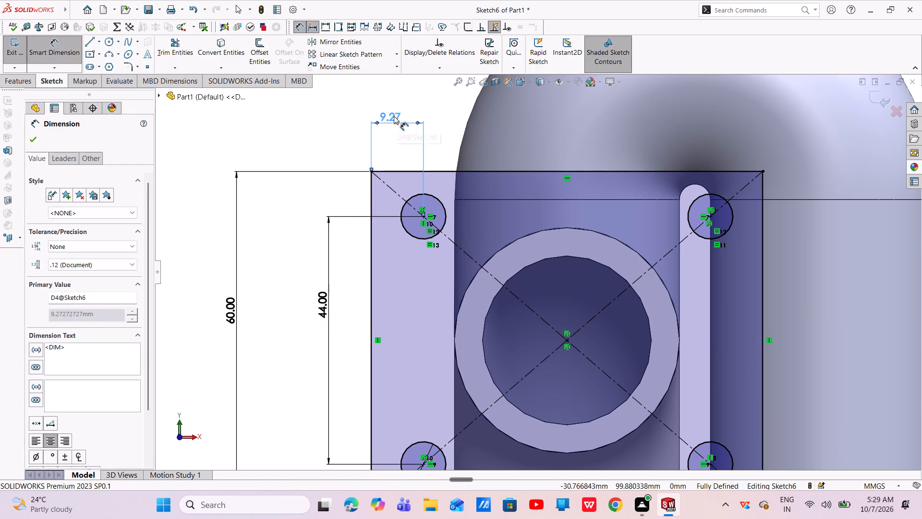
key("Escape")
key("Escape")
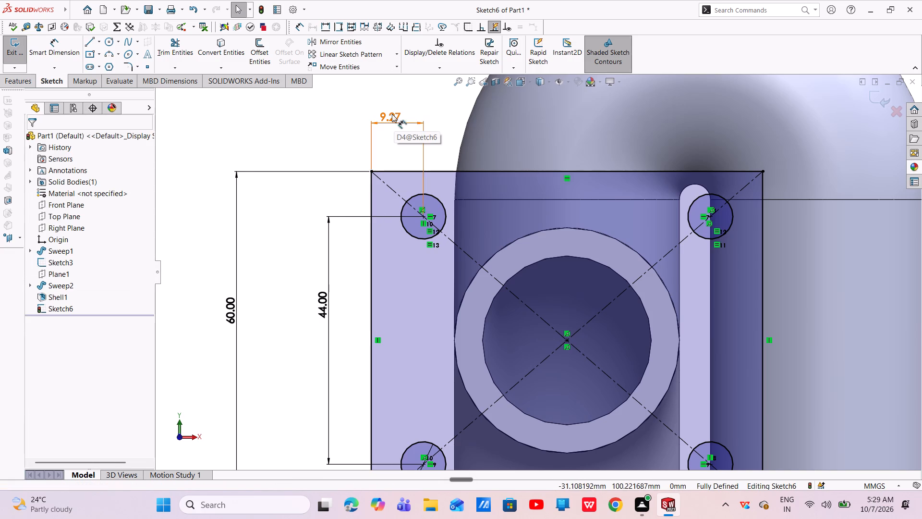
Delete the 44 mm vertical dimension between the two left bolt-hole centres.
left_click(382, 217)
right_click(382, 217)
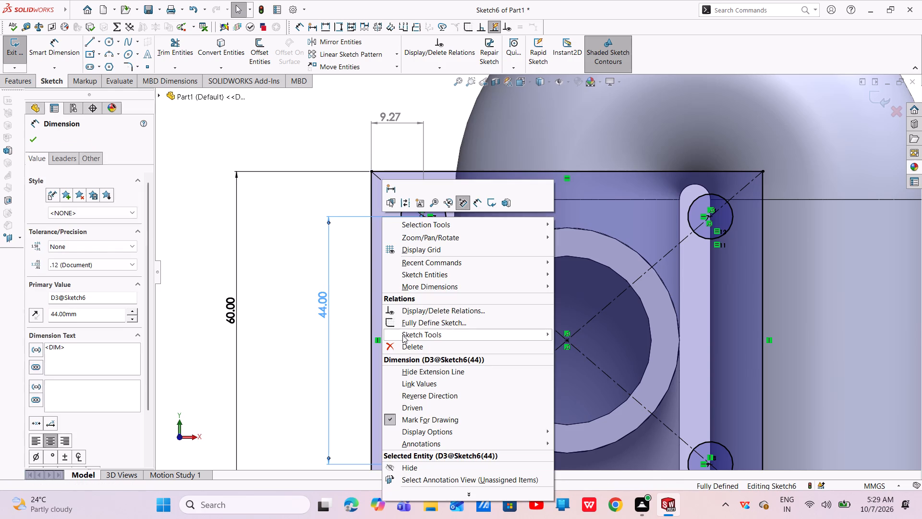
left_click(403, 343)
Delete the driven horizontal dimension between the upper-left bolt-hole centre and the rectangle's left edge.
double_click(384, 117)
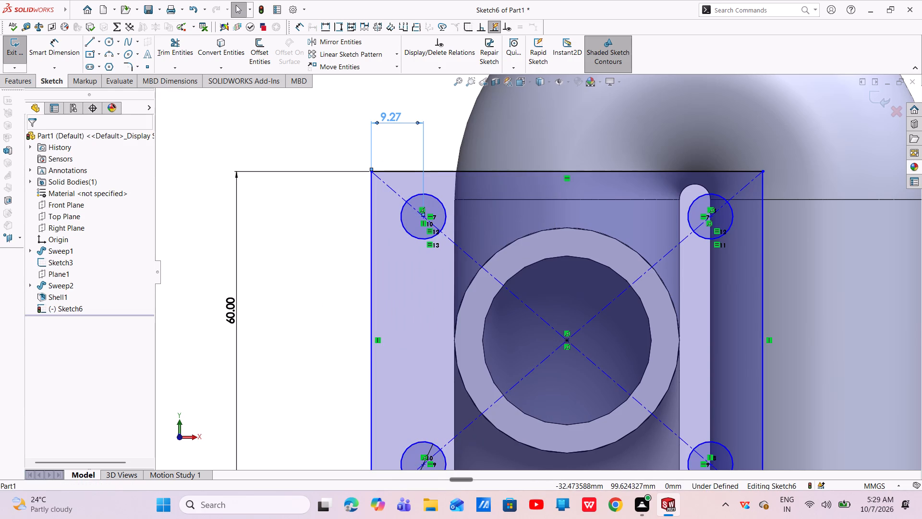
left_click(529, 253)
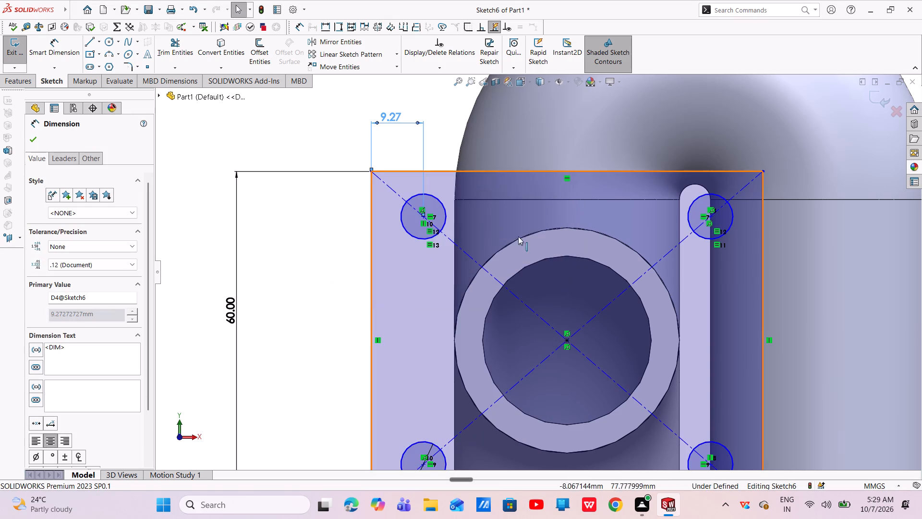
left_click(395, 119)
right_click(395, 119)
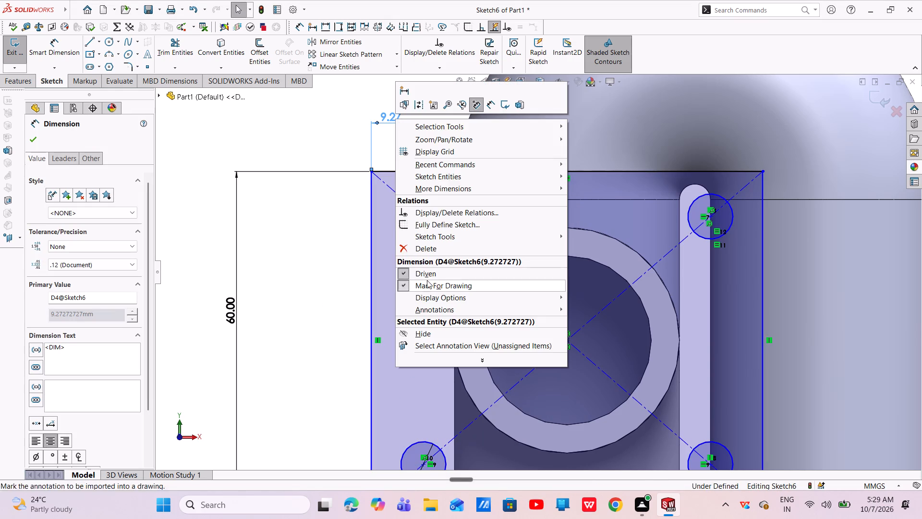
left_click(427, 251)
Dimension the upper-left bolt-hole centre 8 mm horizontally from the rectangle's left edge.
left_click(60, 57)
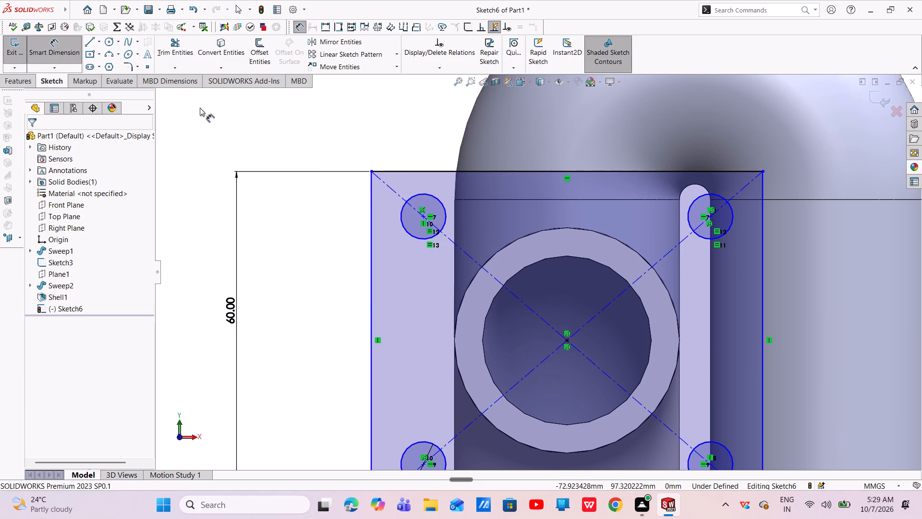
left_click(423, 214)
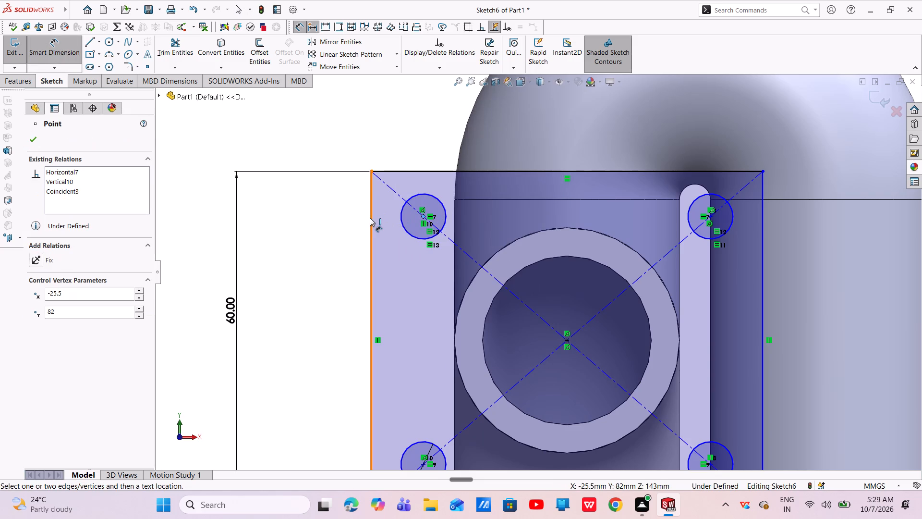
left_click(370, 218)
left_click(382, 133)
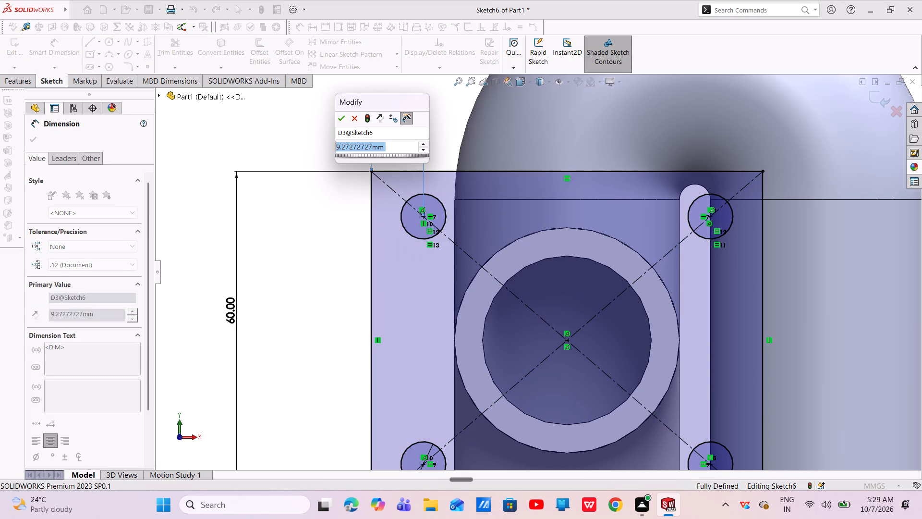
key("BackSpace")
key("8")
key("Return")
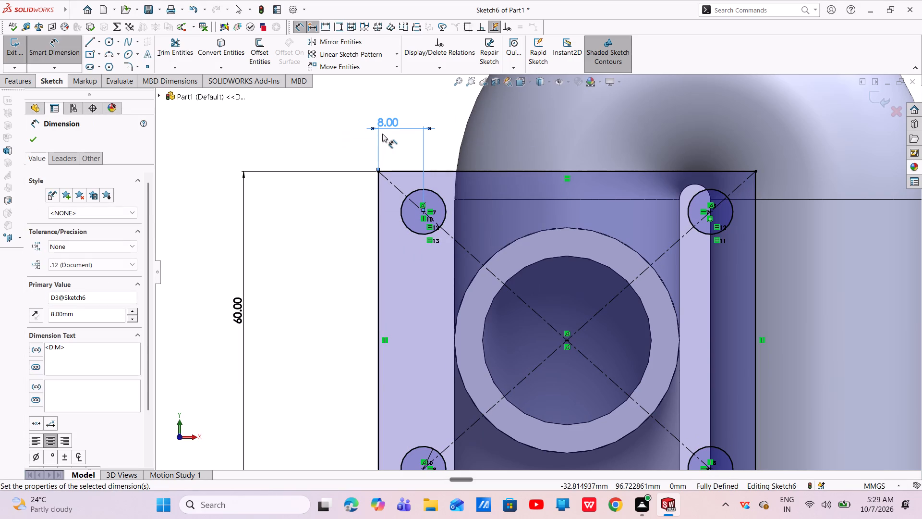
key("Escape")
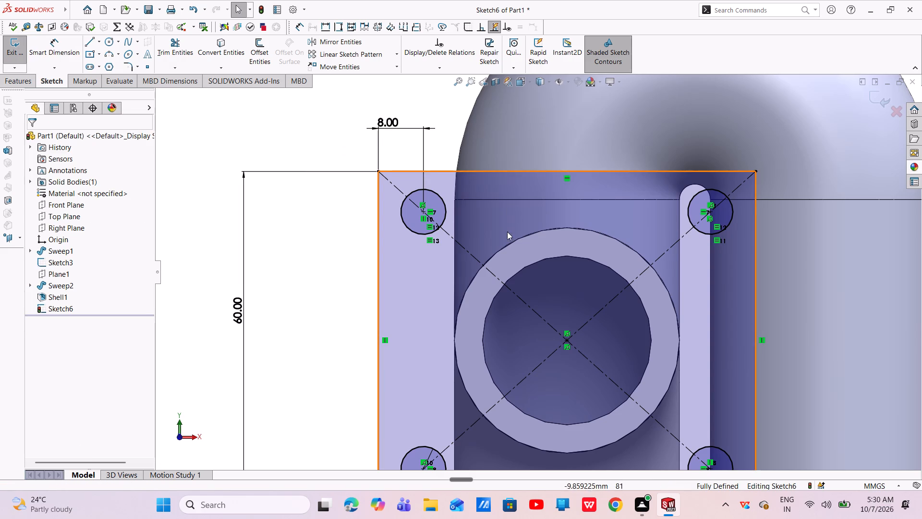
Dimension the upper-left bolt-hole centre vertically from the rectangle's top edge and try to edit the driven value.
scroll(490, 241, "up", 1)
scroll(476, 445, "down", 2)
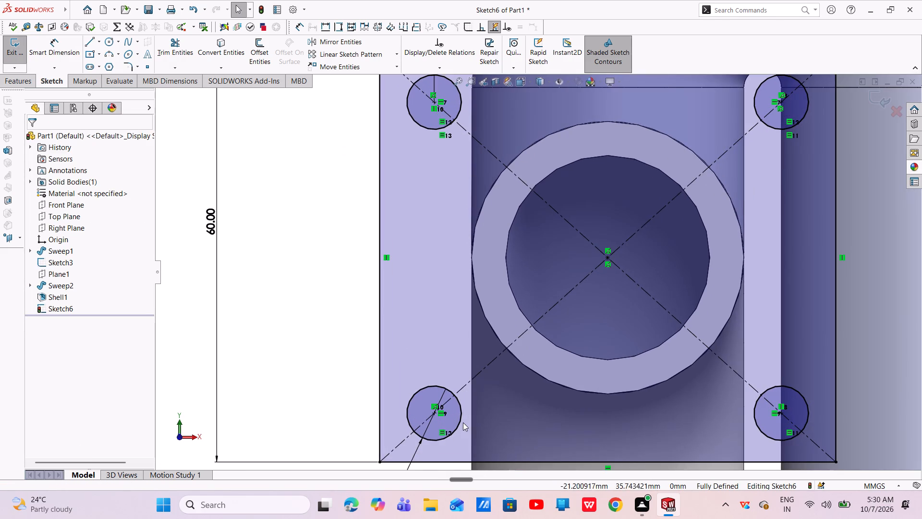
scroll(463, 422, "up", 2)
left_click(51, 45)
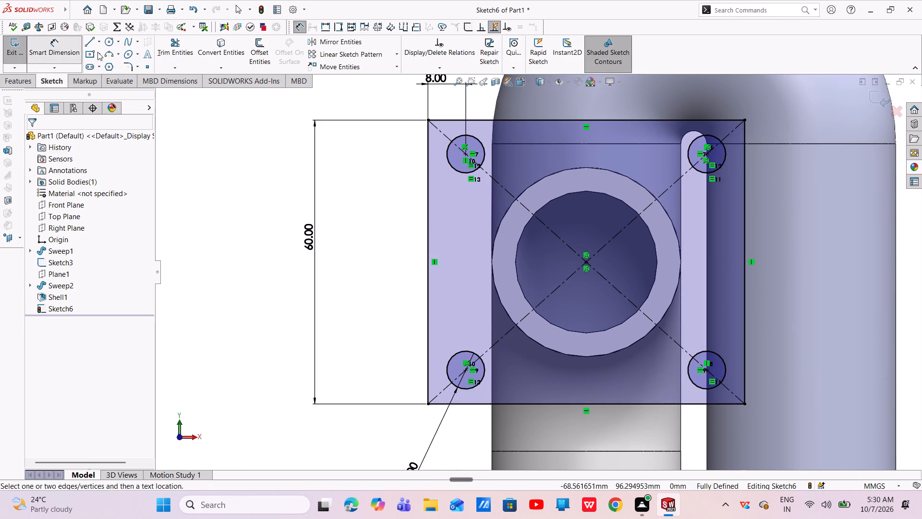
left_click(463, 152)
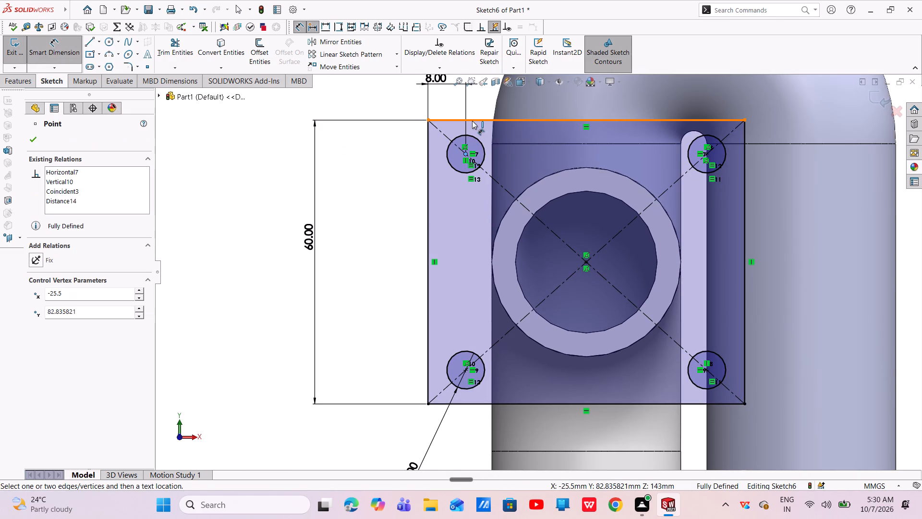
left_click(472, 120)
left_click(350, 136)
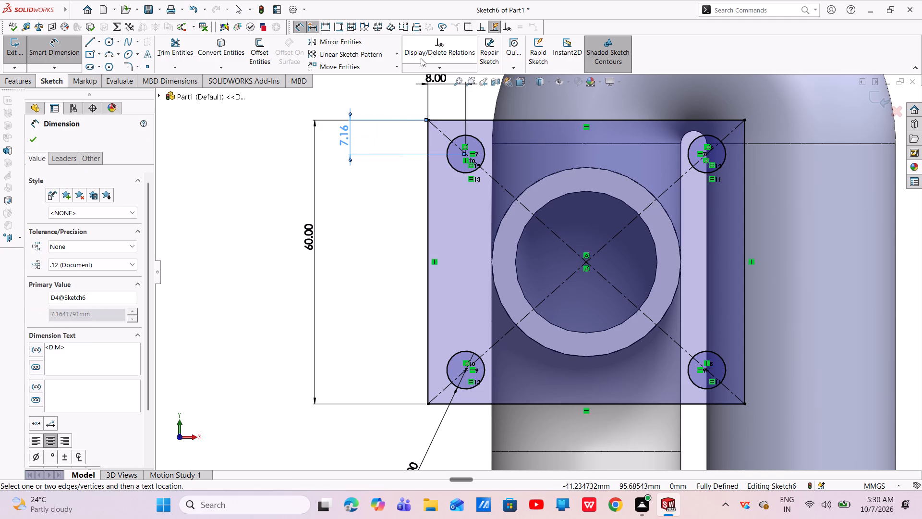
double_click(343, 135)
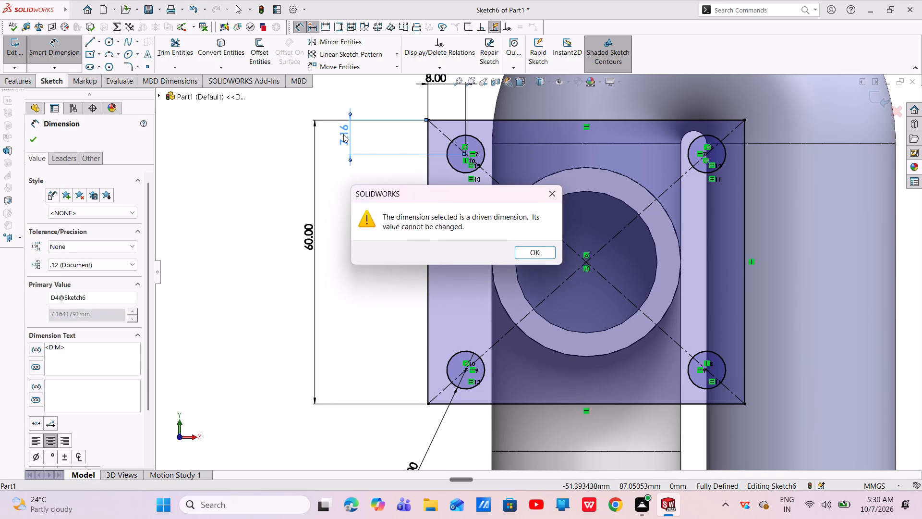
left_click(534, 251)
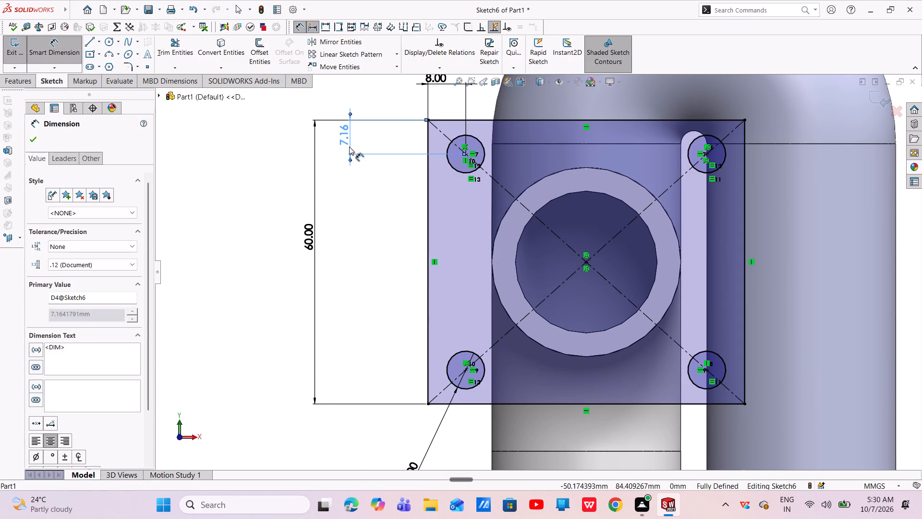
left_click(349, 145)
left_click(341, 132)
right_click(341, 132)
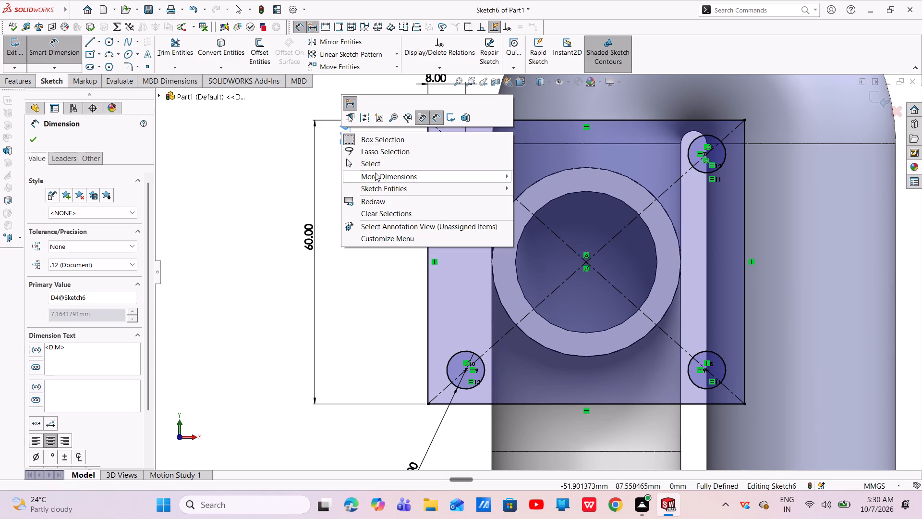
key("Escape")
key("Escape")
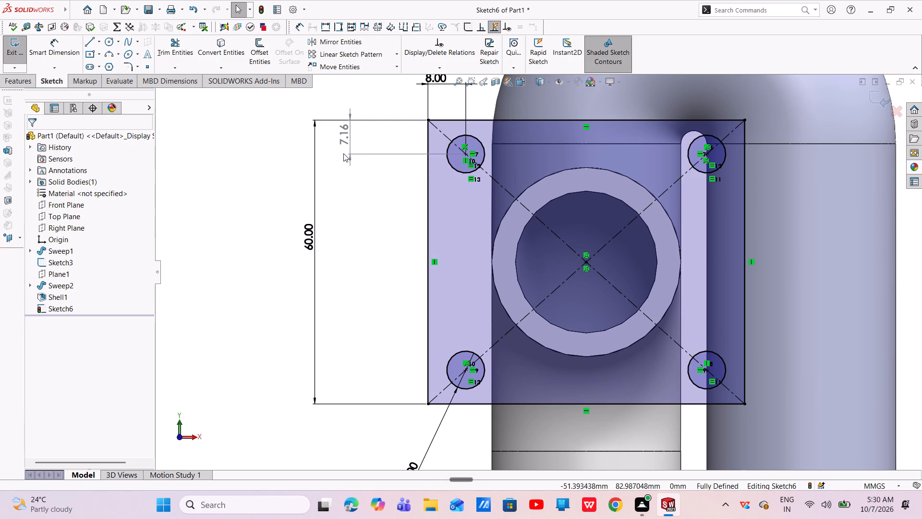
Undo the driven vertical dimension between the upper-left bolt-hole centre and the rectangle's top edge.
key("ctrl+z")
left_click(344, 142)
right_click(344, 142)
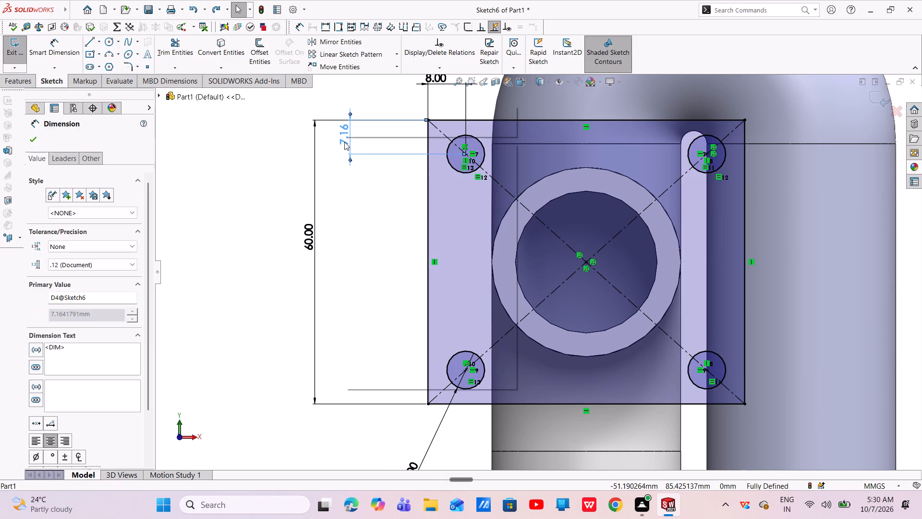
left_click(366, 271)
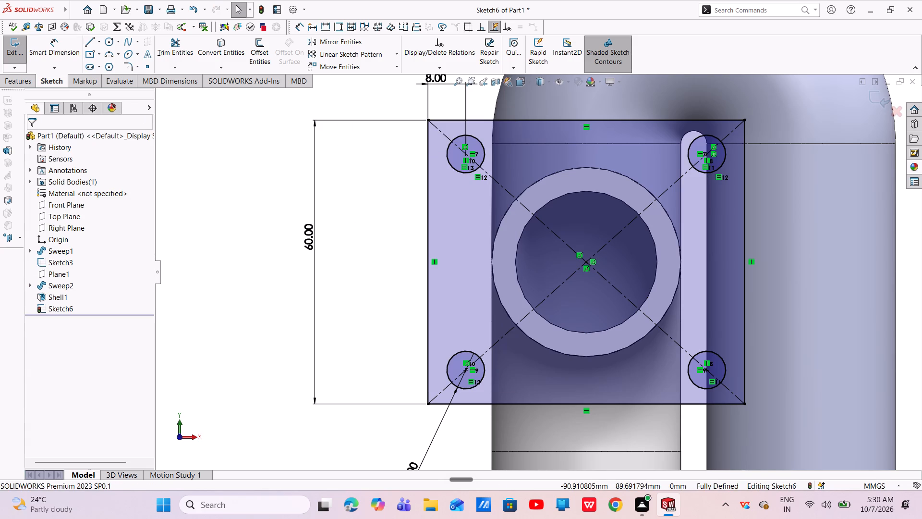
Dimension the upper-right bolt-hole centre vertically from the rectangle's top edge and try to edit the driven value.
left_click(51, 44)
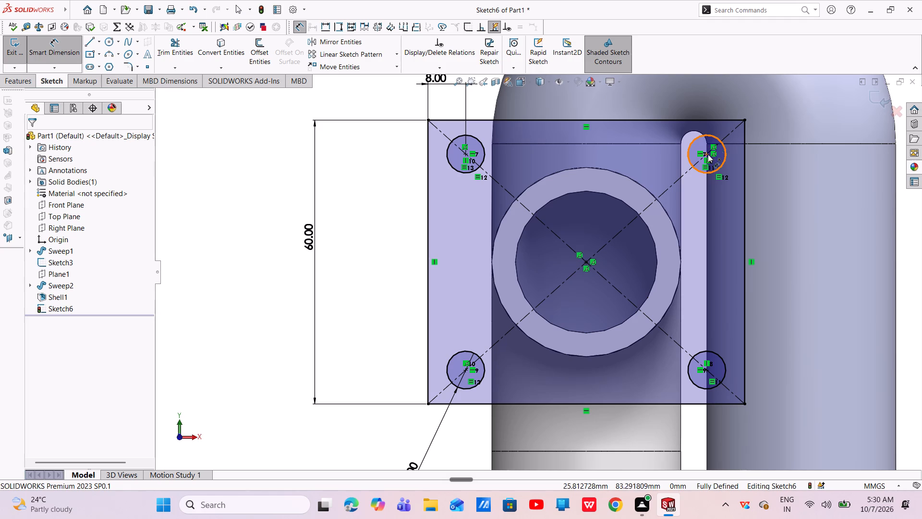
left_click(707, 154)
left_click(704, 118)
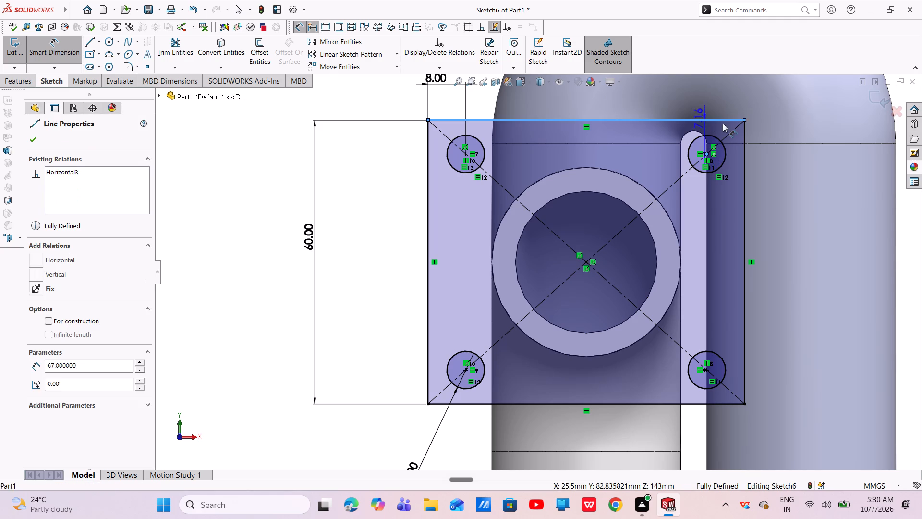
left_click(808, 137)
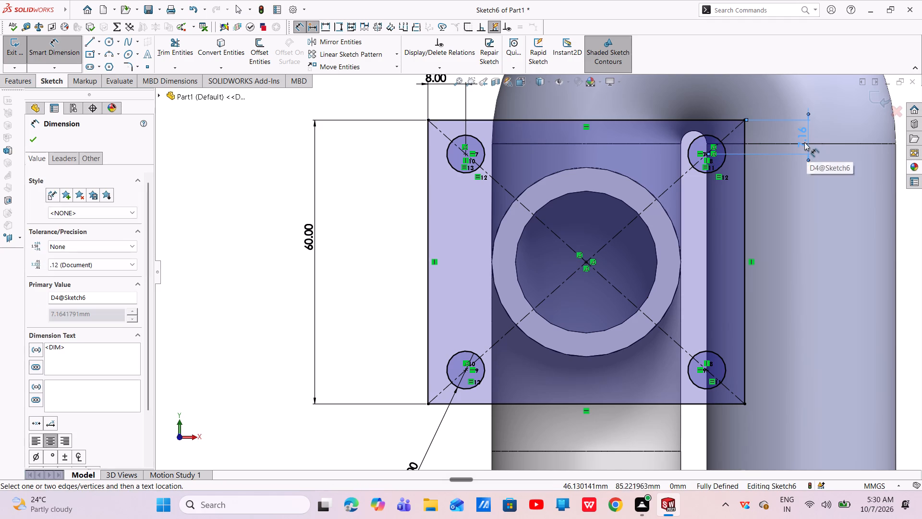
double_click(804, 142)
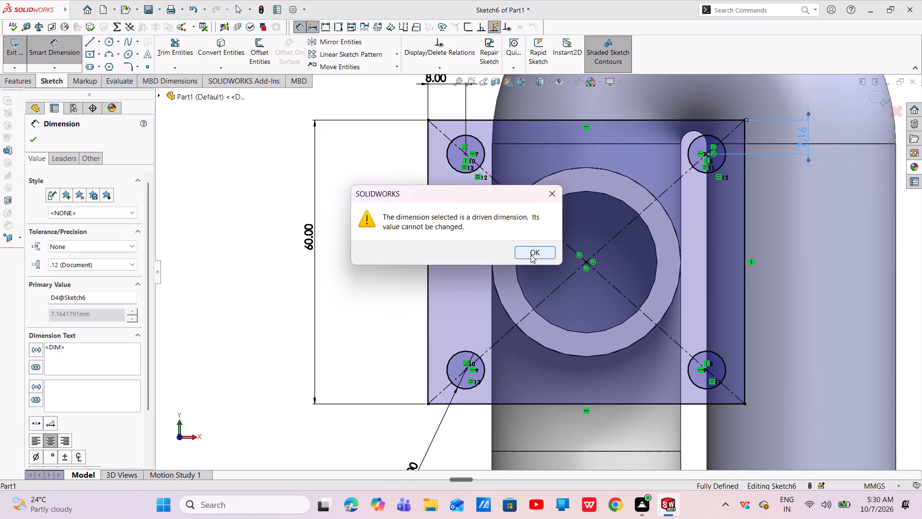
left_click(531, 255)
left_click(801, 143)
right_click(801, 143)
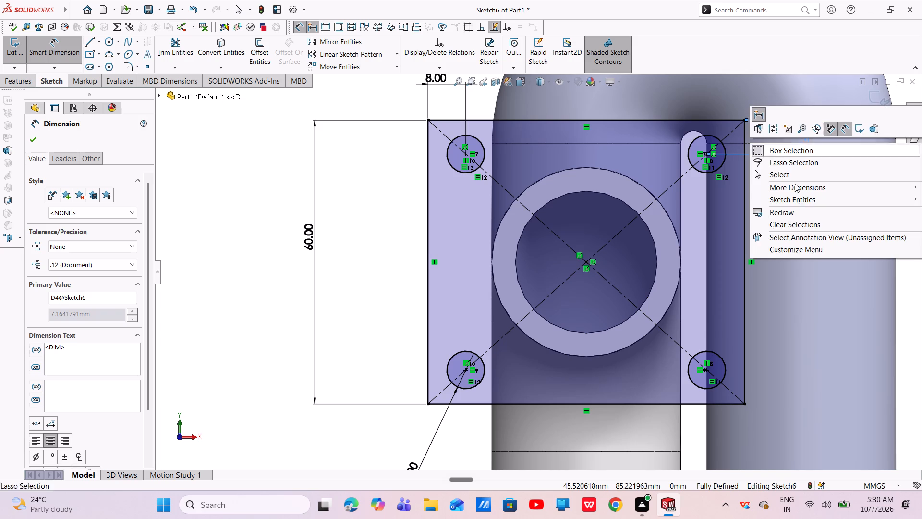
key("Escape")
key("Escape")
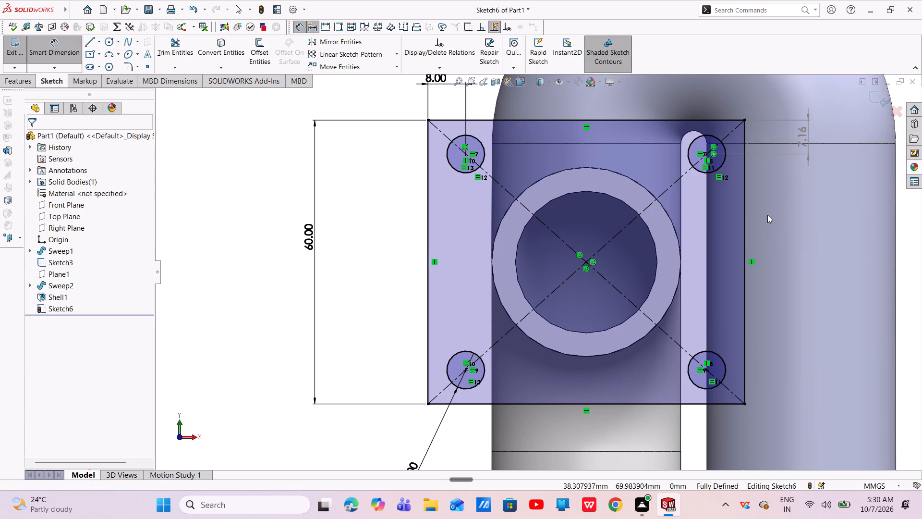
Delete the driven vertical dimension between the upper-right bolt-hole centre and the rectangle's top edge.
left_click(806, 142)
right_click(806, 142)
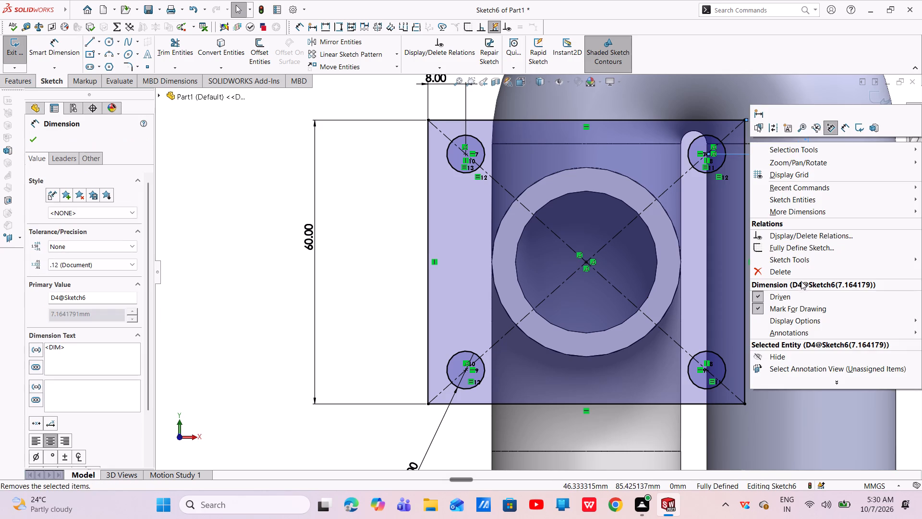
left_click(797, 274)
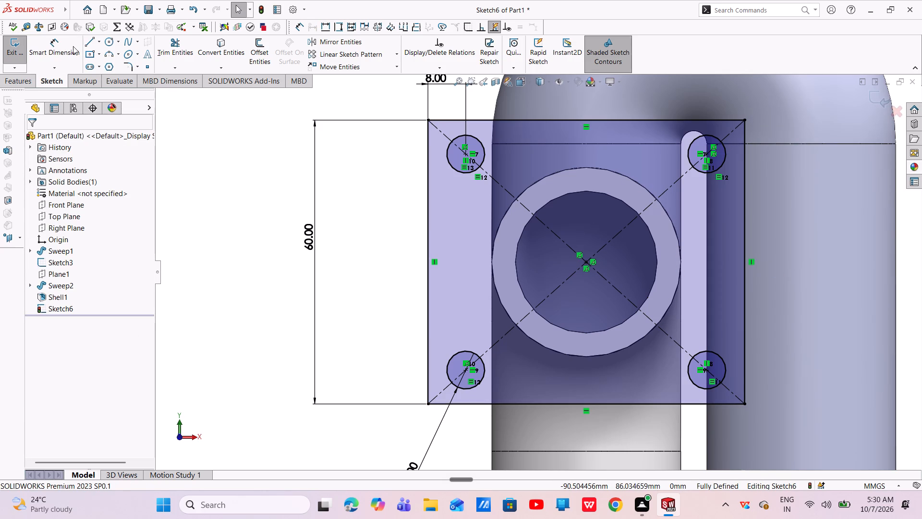
Dimension the vertical spacing between the two left bolt-hole centres as a driven dimension.
left_click(66, 42)
left_click(466, 151)
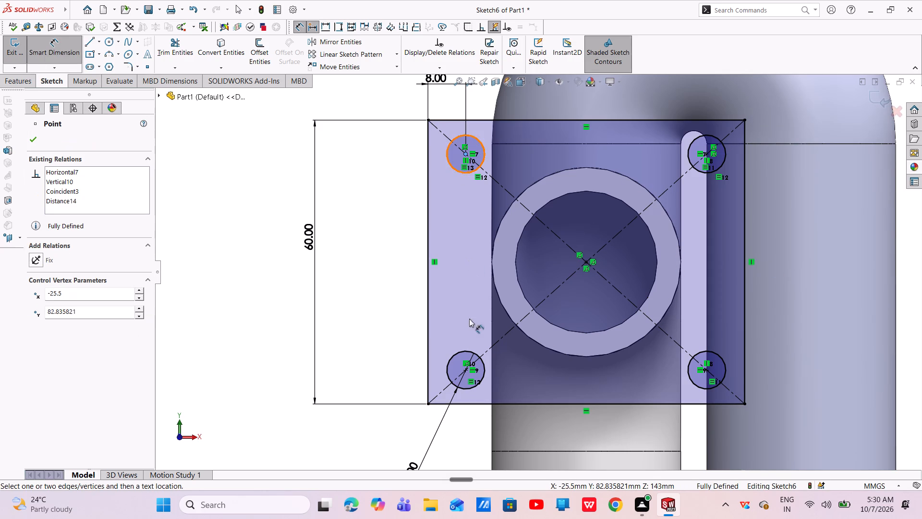
left_click(465, 371)
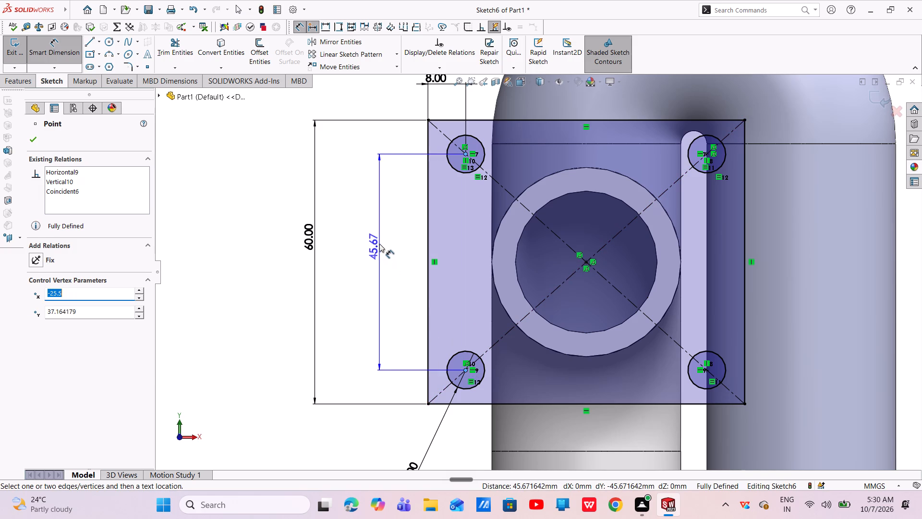
left_click(379, 242)
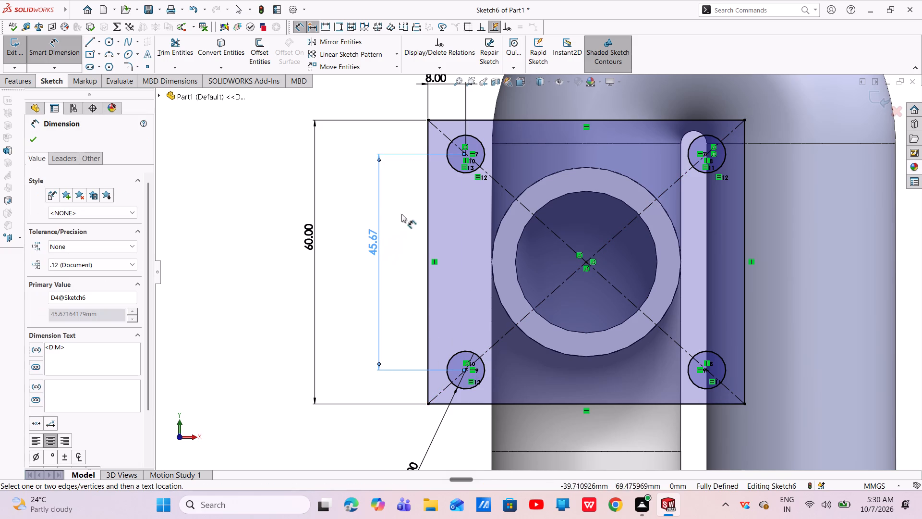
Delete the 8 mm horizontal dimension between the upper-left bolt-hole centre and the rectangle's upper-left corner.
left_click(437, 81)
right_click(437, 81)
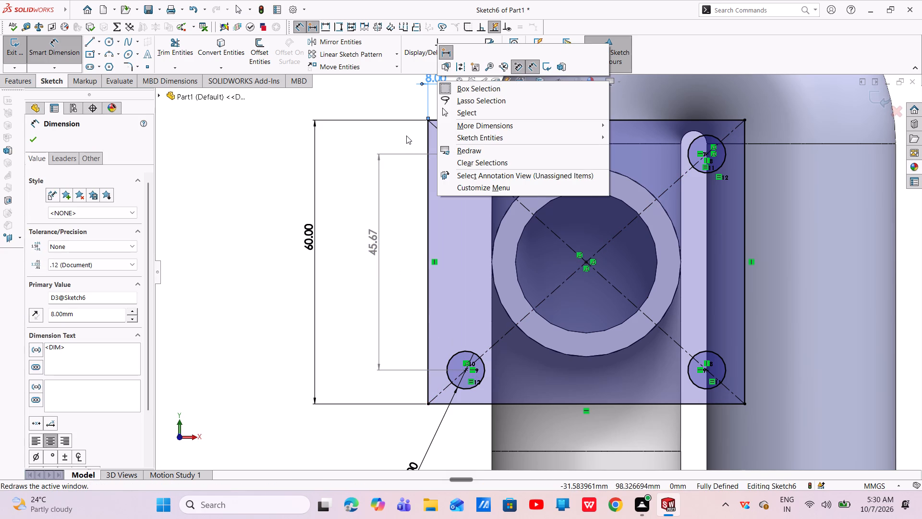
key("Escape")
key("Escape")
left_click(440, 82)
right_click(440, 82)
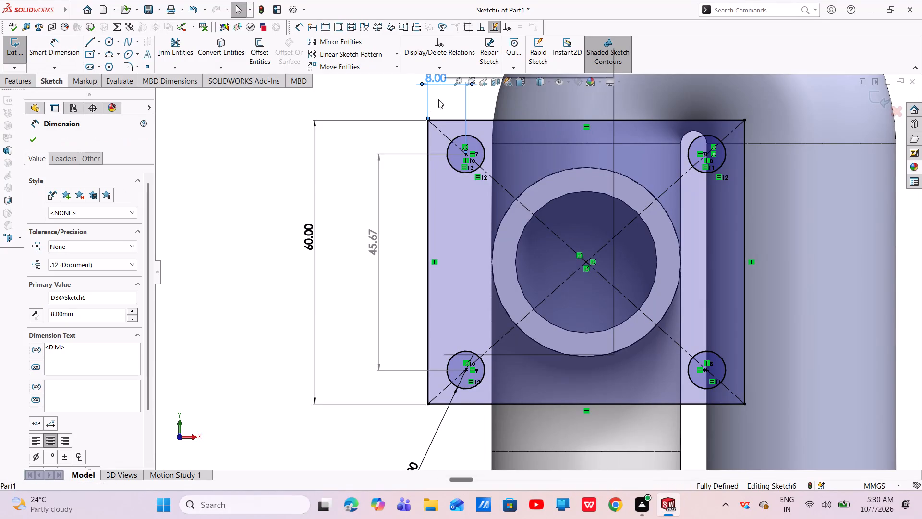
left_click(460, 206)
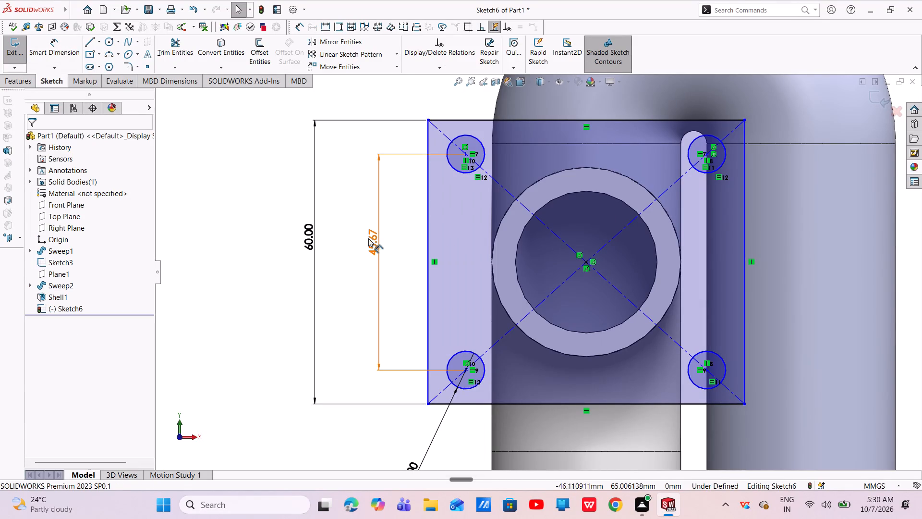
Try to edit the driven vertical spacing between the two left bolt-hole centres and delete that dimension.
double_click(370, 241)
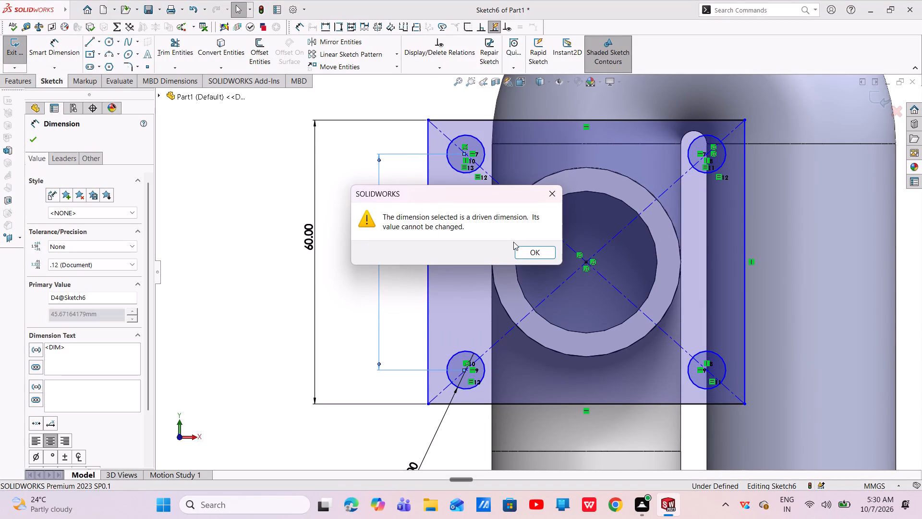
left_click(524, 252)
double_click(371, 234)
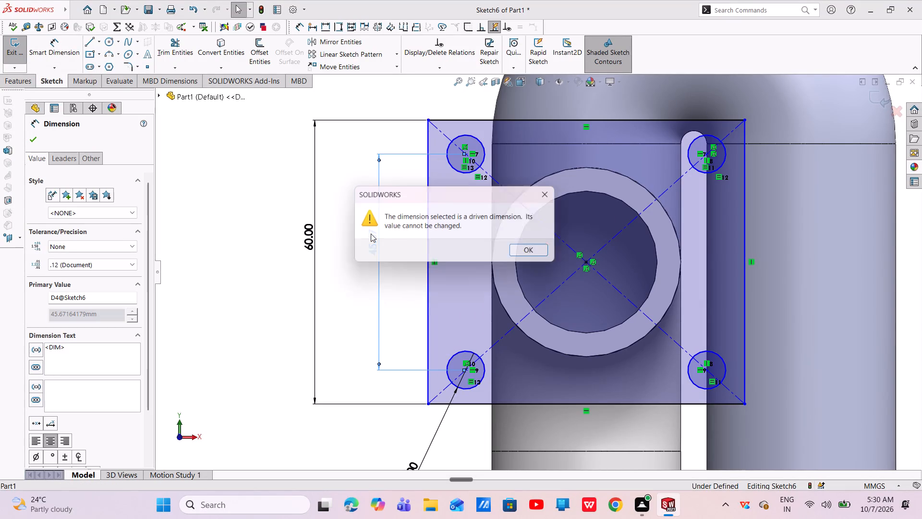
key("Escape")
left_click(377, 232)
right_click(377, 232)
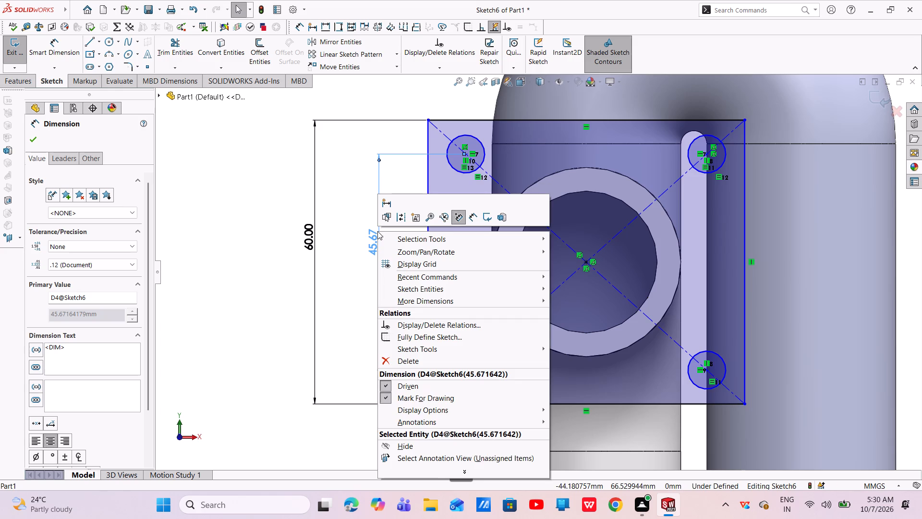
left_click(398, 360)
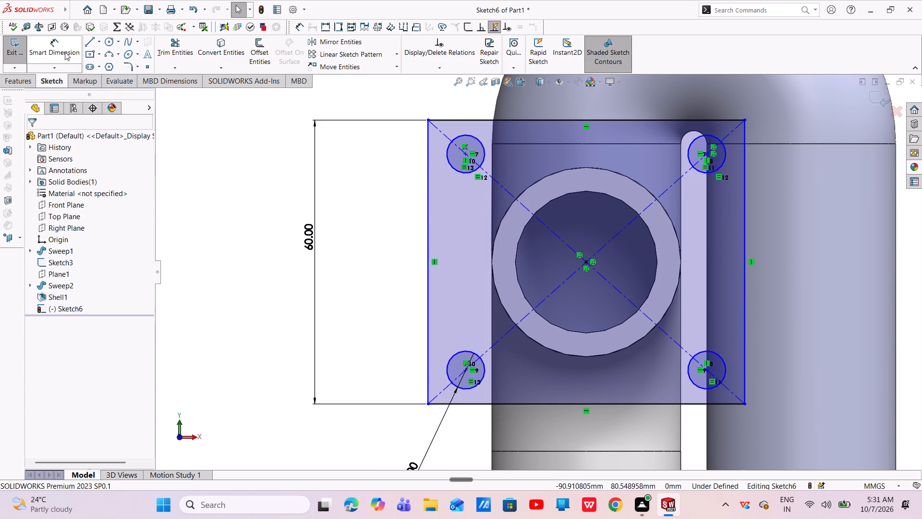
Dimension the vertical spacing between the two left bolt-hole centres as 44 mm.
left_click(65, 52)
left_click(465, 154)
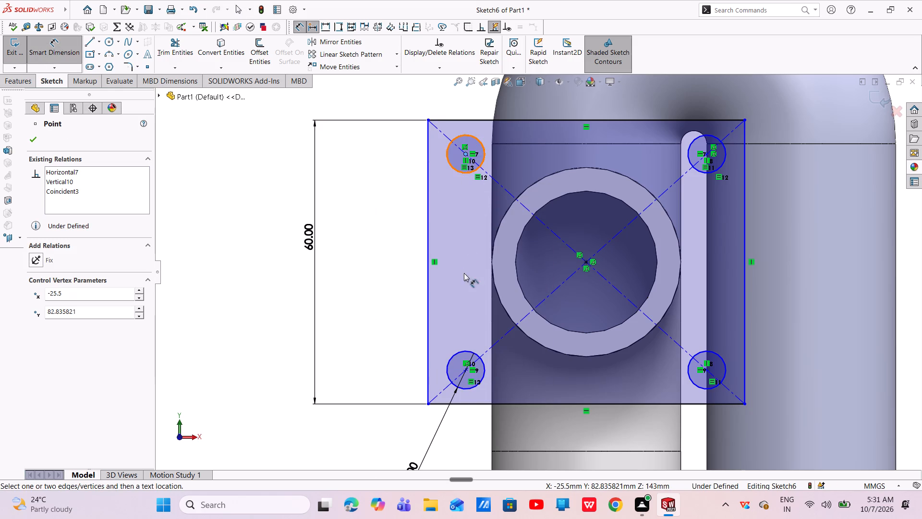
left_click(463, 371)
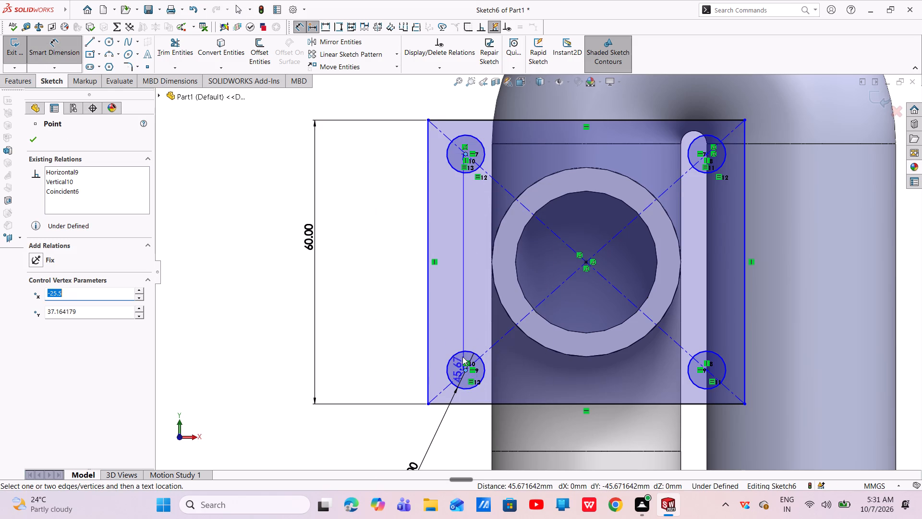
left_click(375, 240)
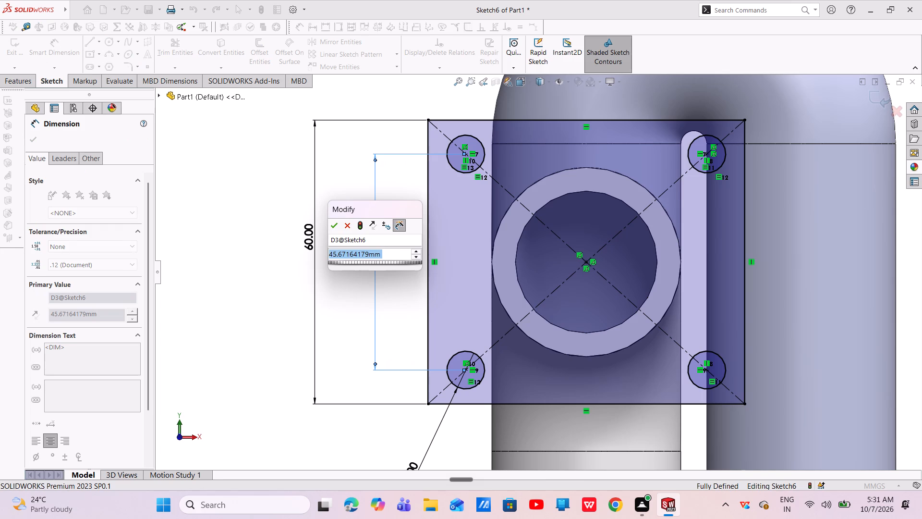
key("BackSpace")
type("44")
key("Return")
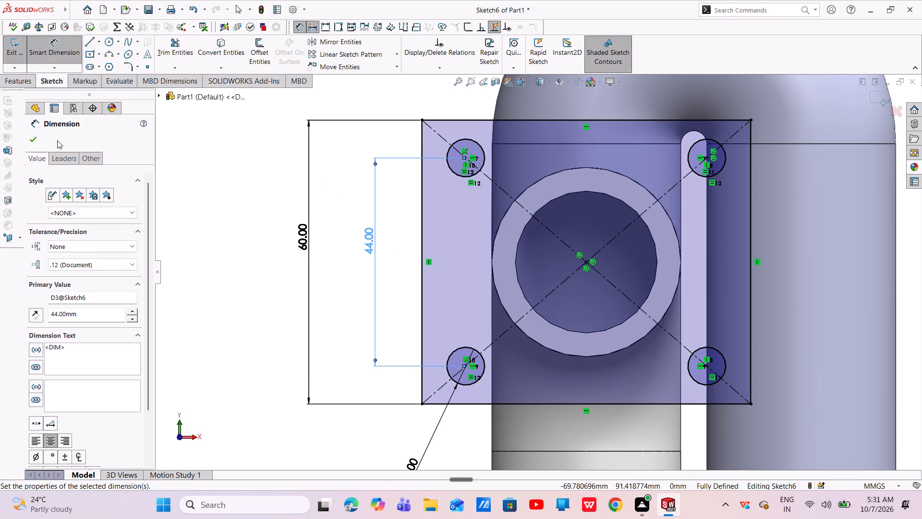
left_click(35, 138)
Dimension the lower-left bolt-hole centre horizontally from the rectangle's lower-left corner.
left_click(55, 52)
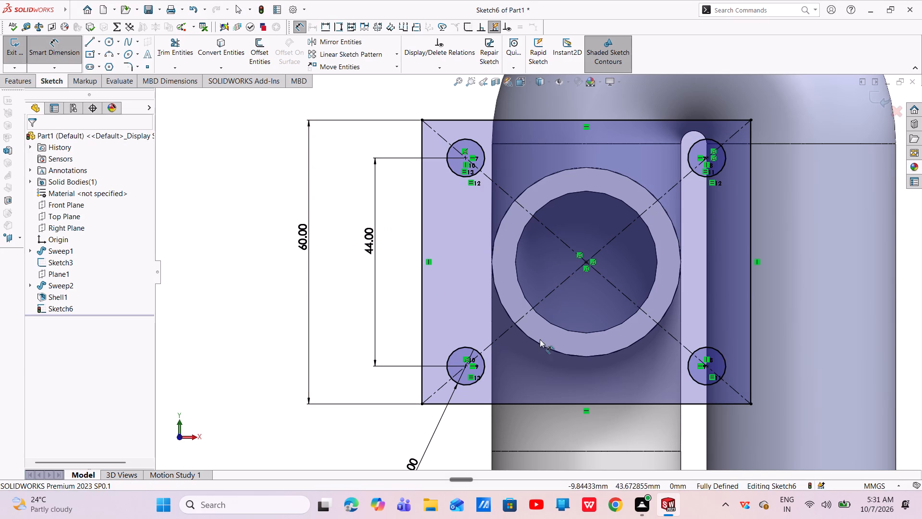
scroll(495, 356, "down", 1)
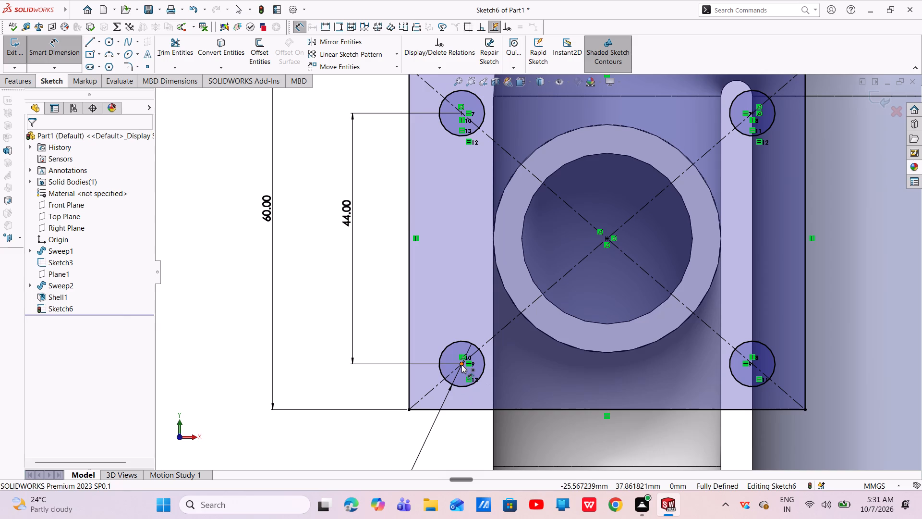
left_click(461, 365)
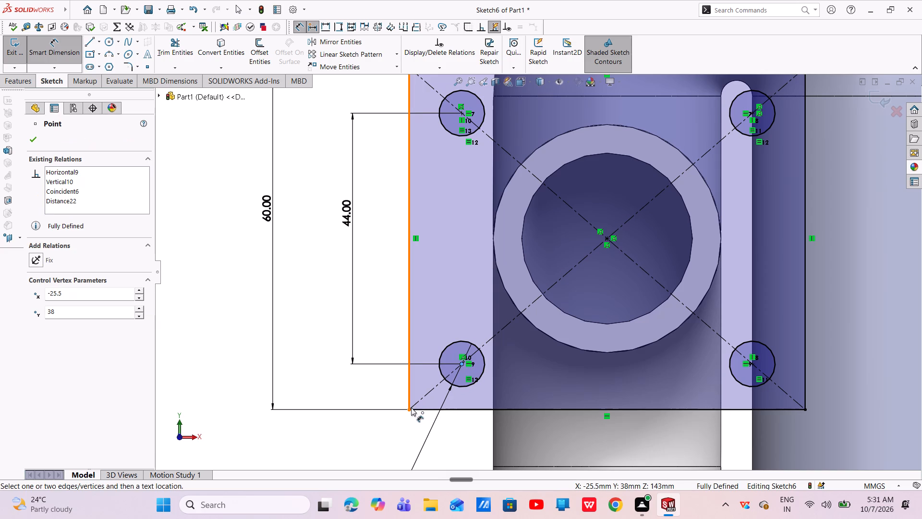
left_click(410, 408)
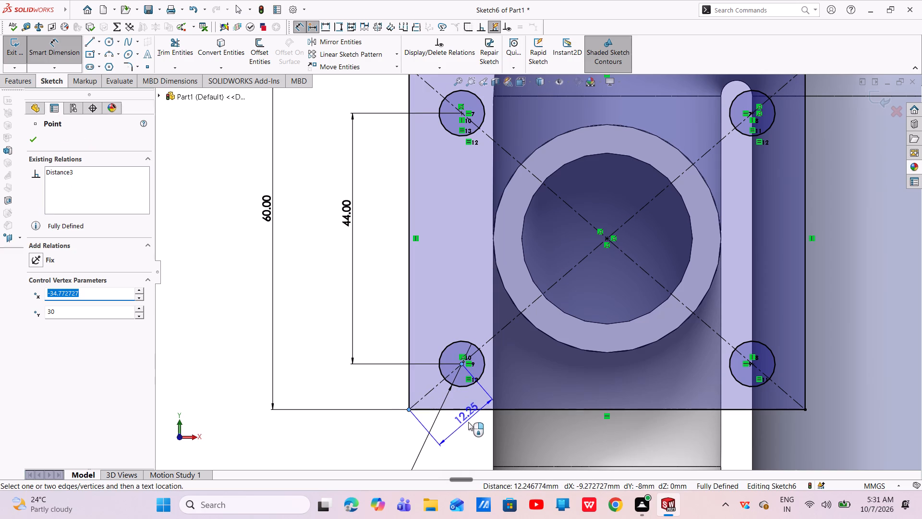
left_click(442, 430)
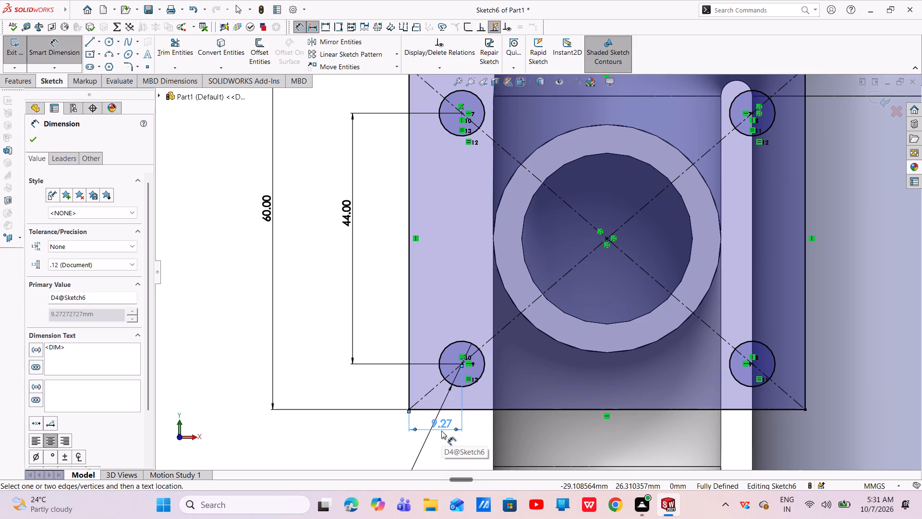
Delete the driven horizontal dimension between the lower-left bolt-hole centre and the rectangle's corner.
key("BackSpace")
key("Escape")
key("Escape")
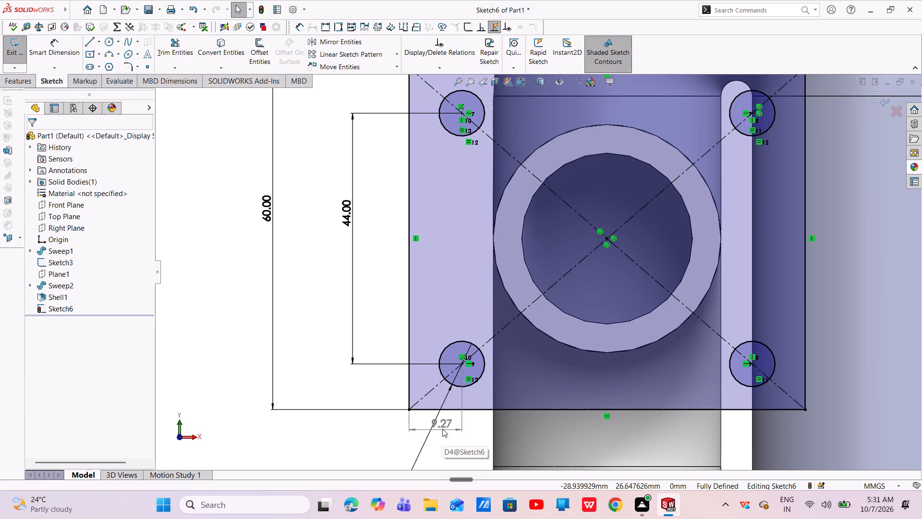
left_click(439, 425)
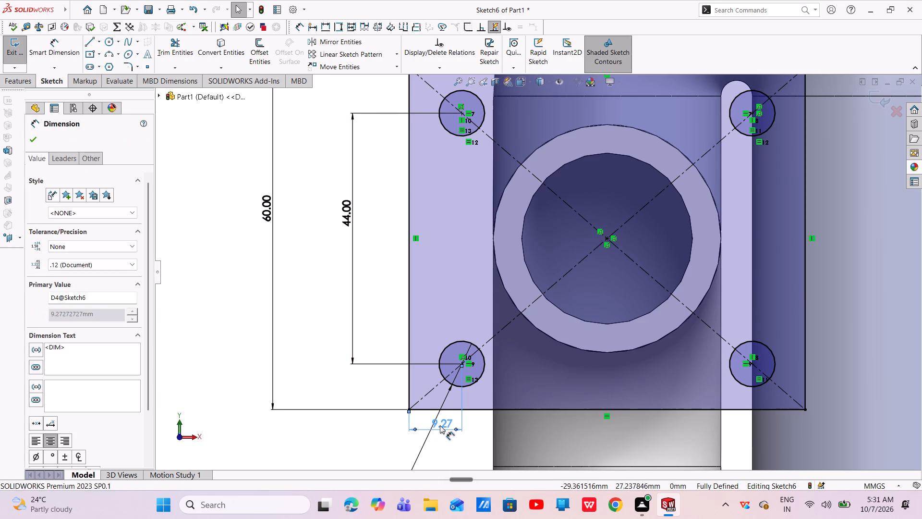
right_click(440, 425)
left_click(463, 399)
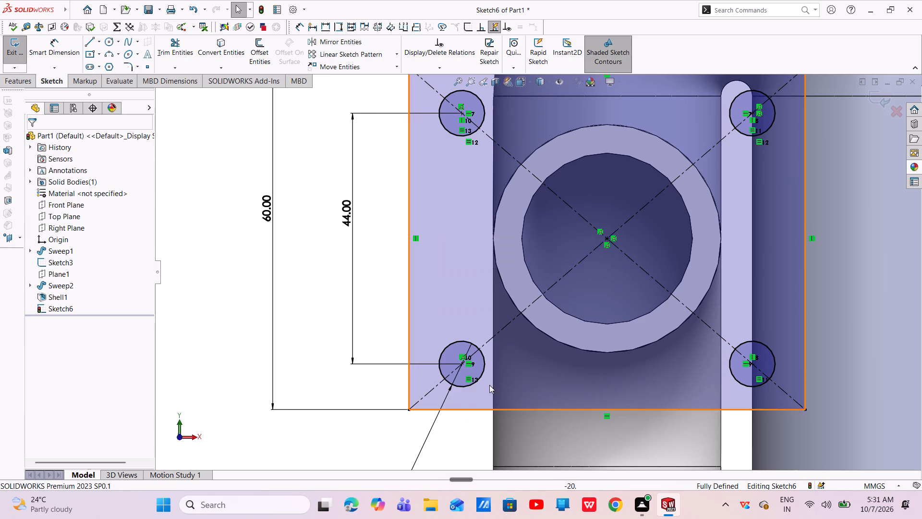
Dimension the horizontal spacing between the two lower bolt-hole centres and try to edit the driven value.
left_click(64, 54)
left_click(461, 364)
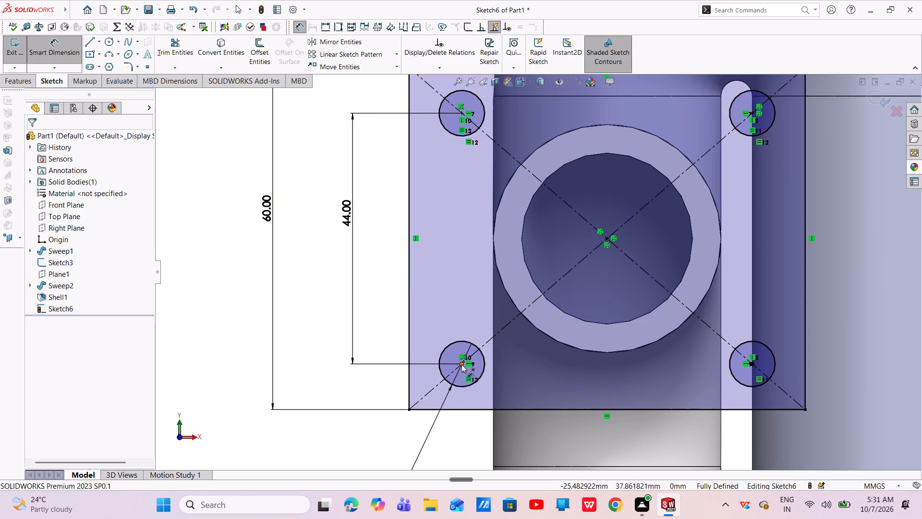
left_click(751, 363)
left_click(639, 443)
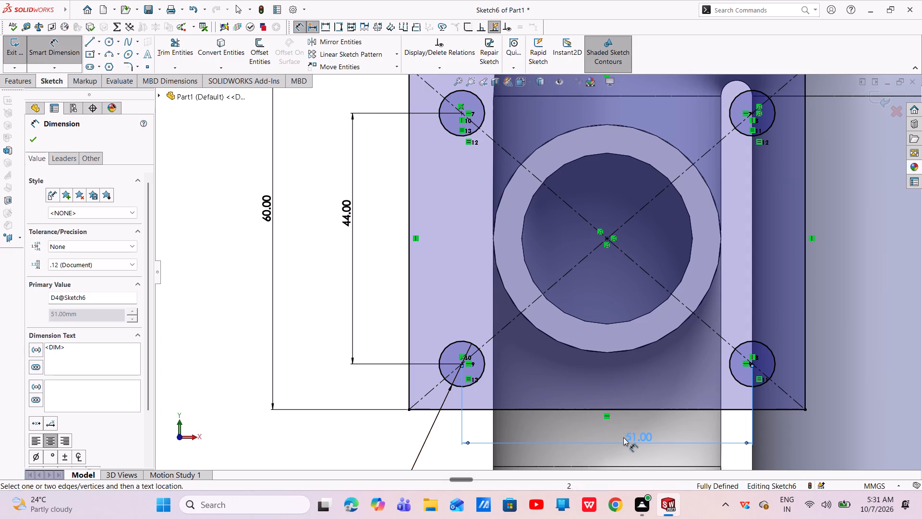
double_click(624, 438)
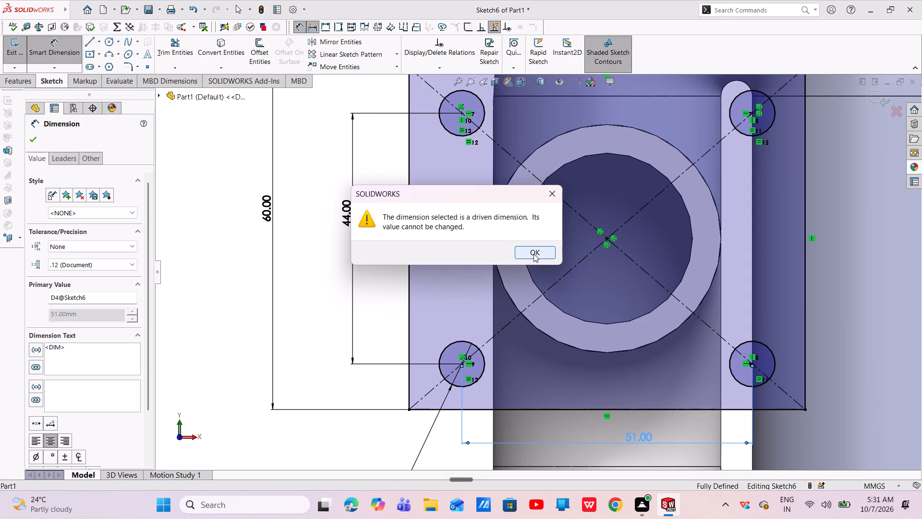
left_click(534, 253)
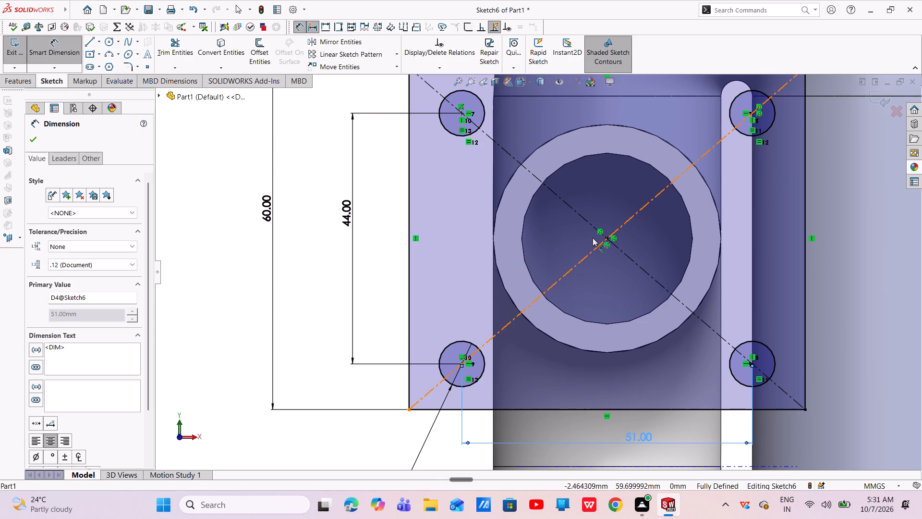
Undo the recent bolt-hole sketch edits back to before the Equal relation was applied to the four circles.
key("ctrl+z")
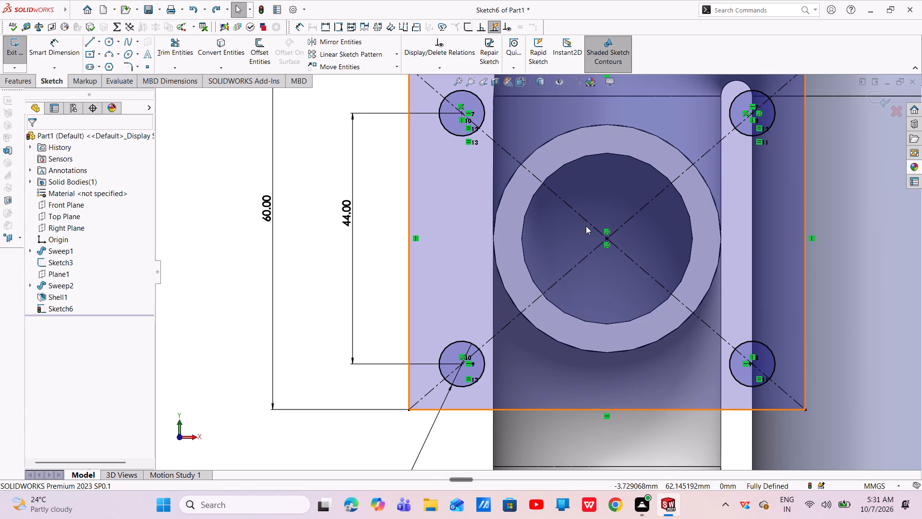
key("ctrl+z")
key("ctrl+z")
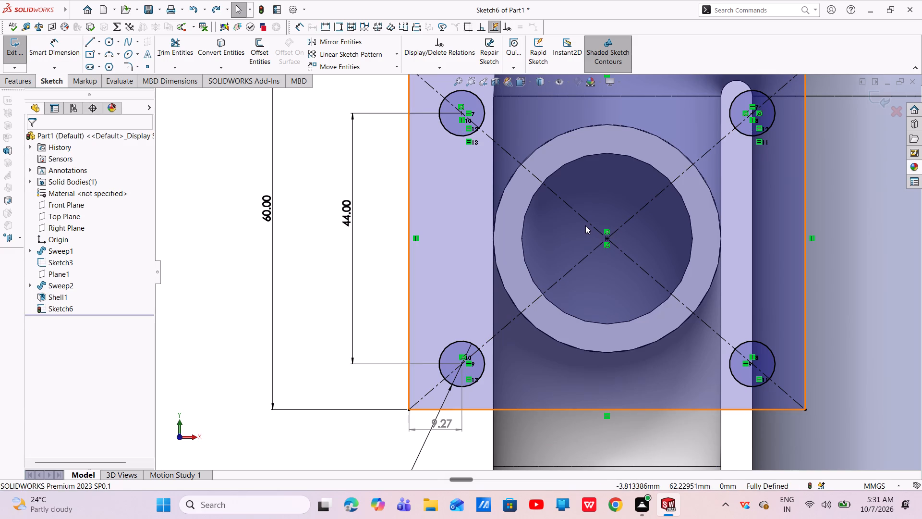
key("ctrl+z")
key("ctrl+z")
key("ctrl+z")
key("ctrl+z")
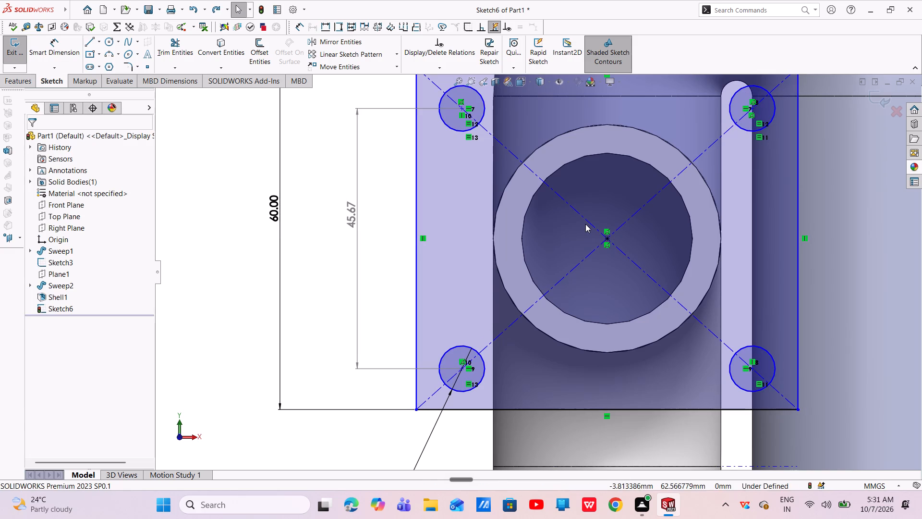
key("ctrl+z")
key("ctrl+z")
key("ctrl+z")
key("ctrl+z")
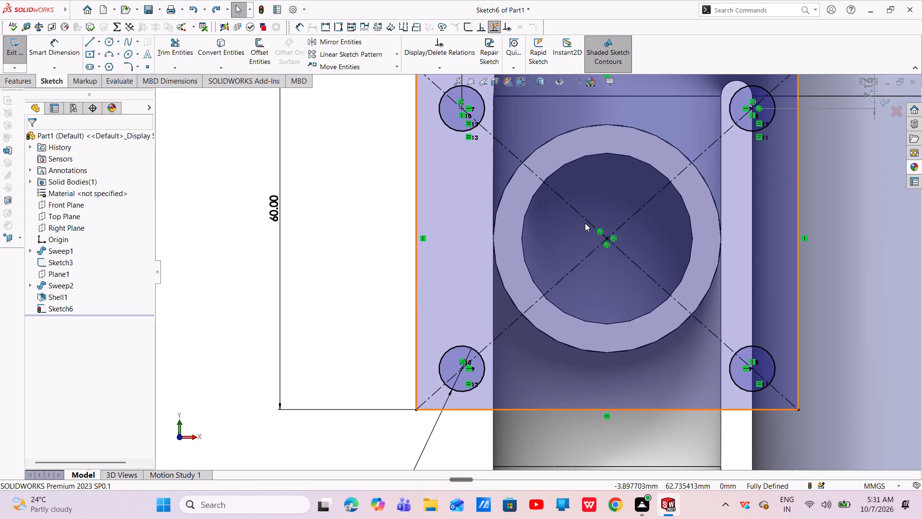
key("ctrl+z")
key("ctrl+z")
key("ctrl+z")
key("ctrl+z")
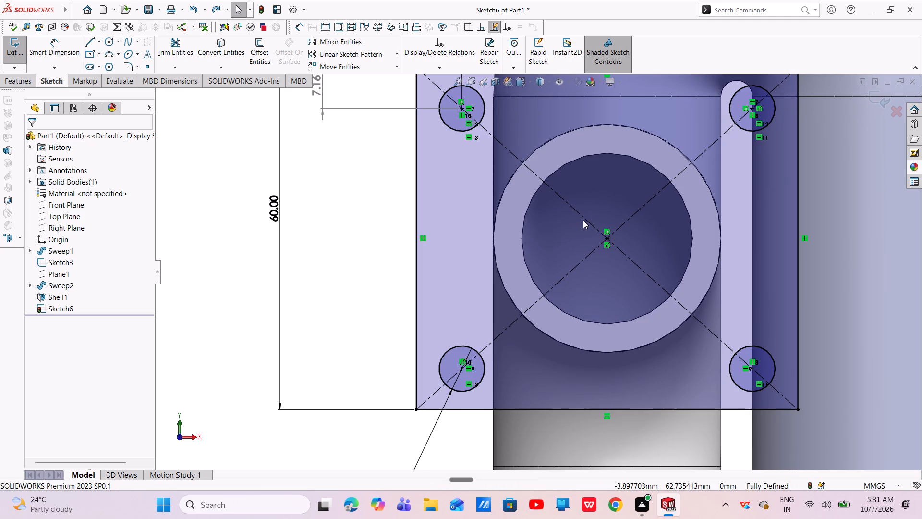
key("ctrl+z")
key("ctrl+z")
key("ctrl+z")
key("ctrl+z")
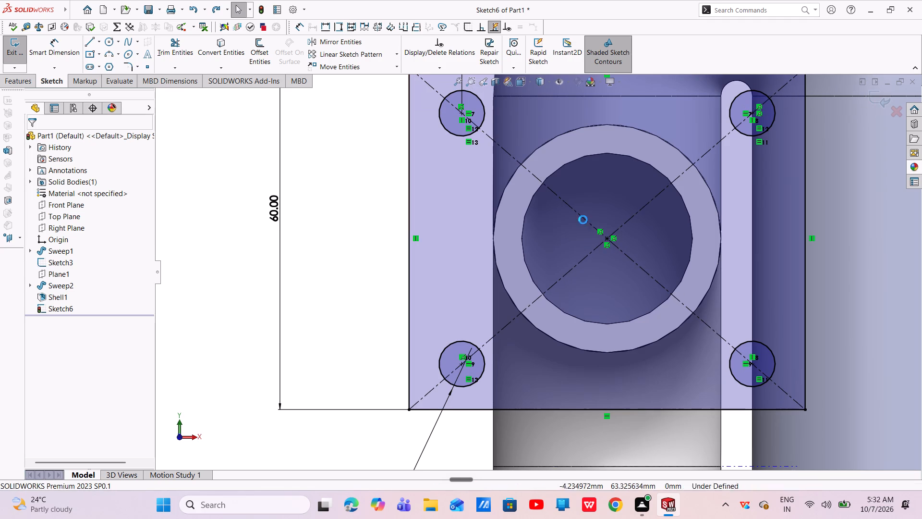
key("ctrl+z")
key("ctrl+z")
key("ctrl+z")
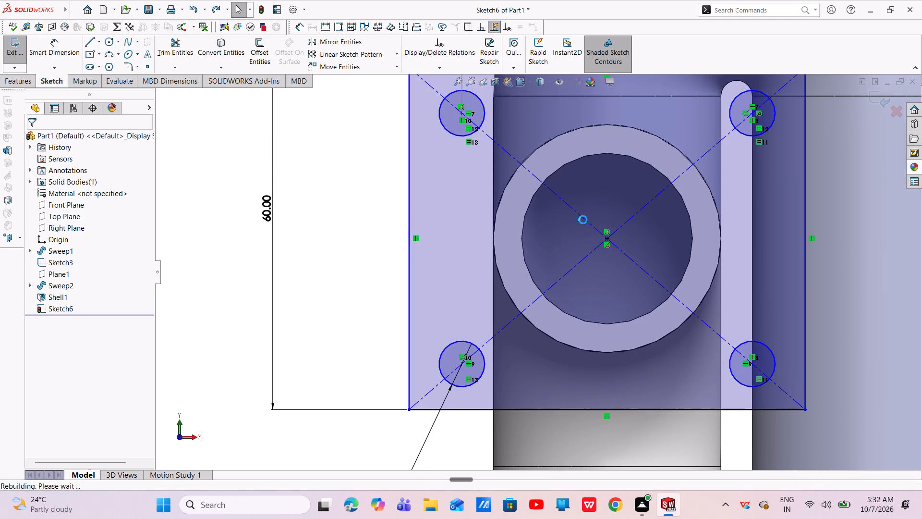
key("ctrl+z")
key("ctrl+z")
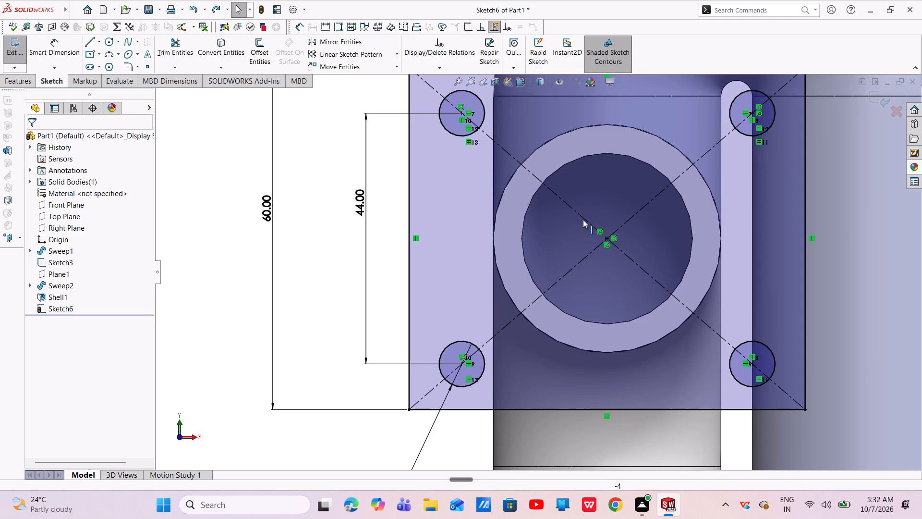
key("ctrl+z")
key("ctrl+z")
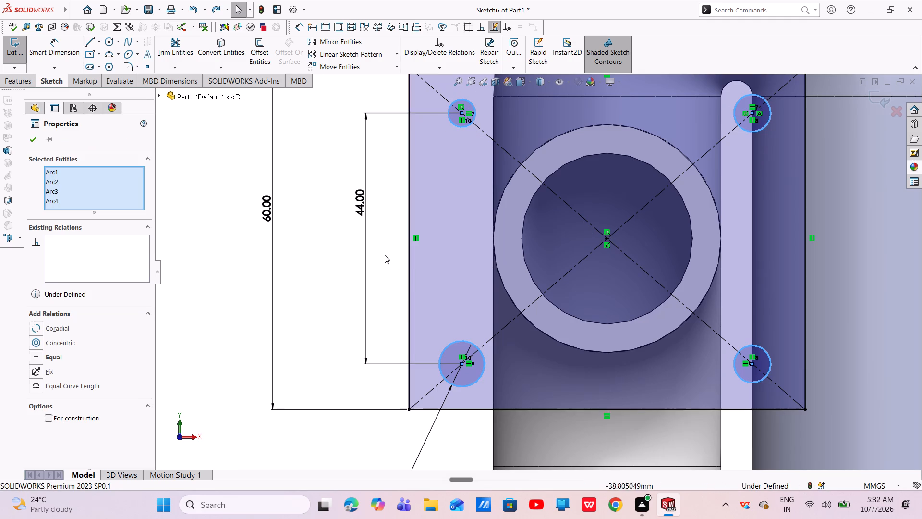
Dimension the upper-left bolt-hole circle to 8 mm diameter.
left_click(61, 45)
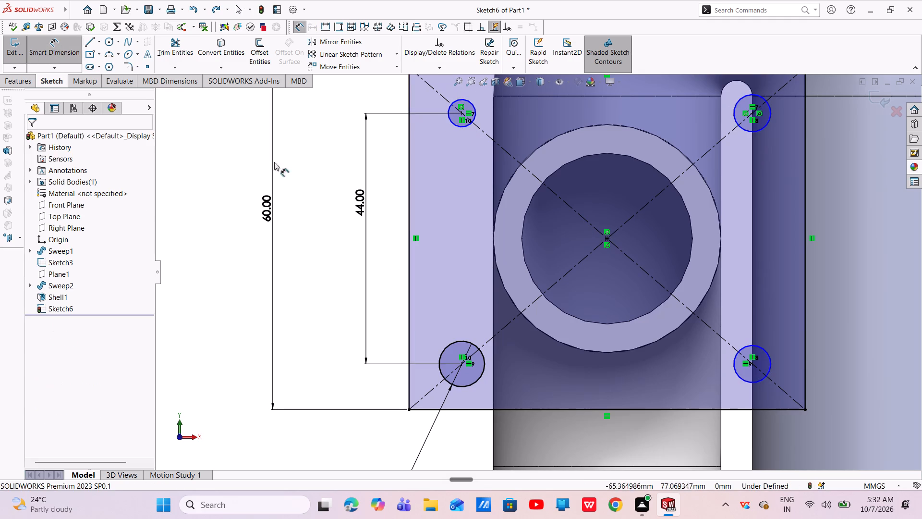
left_click(456, 124)
left_click(343, 150)
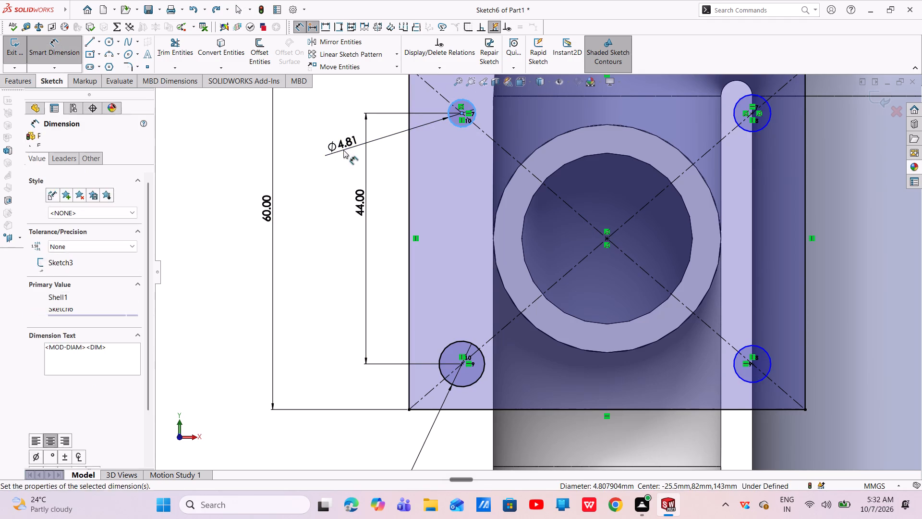
key("BackSpace")
key("8")
key("Return")
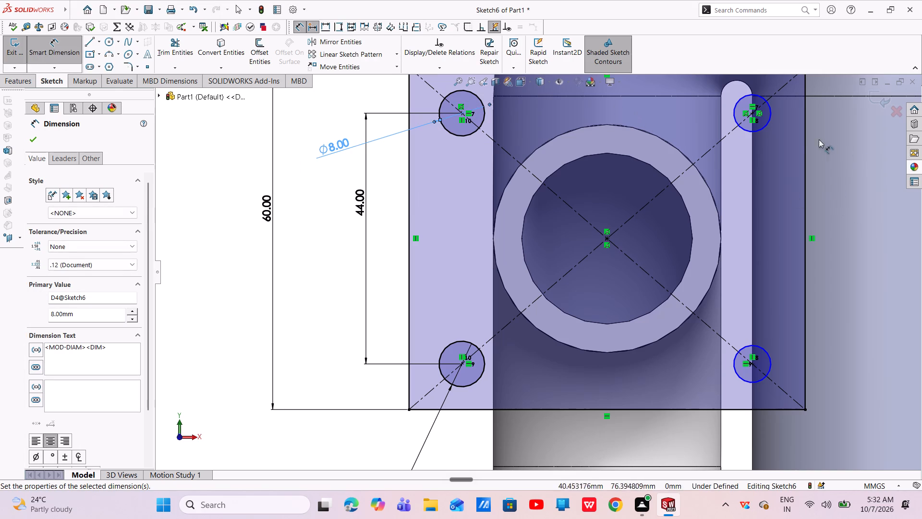
Dimension the upper-right and lower-right bolt-hole circles to 8 mm diameter each.
left_click(765, 127)
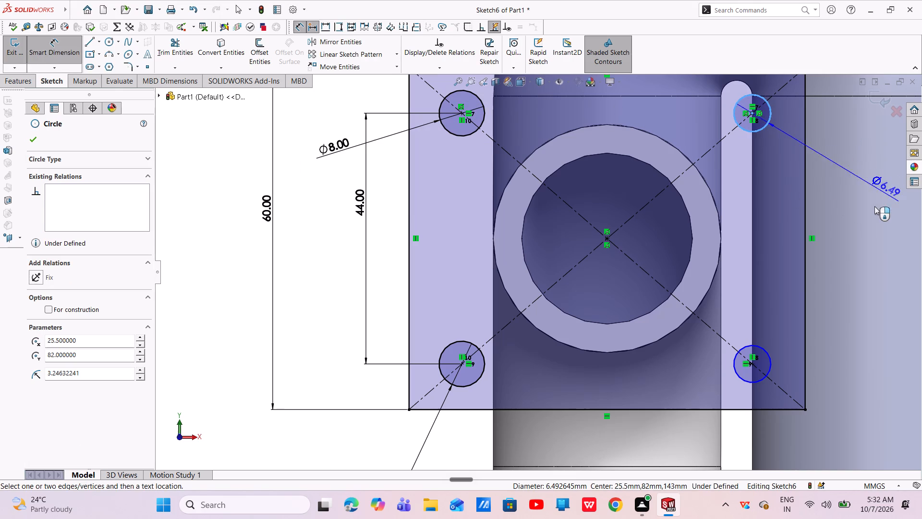
left_click(872, 211)
key("BackSpace")
key("8")
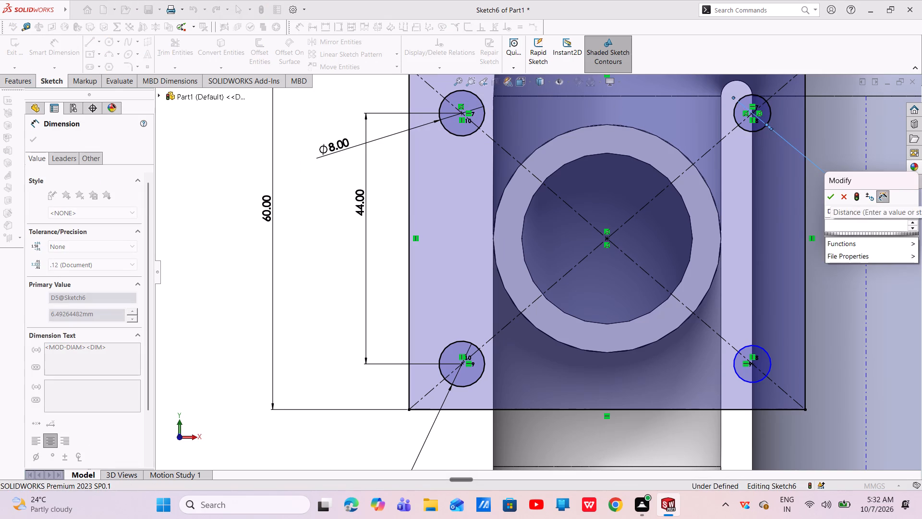
key("Return")
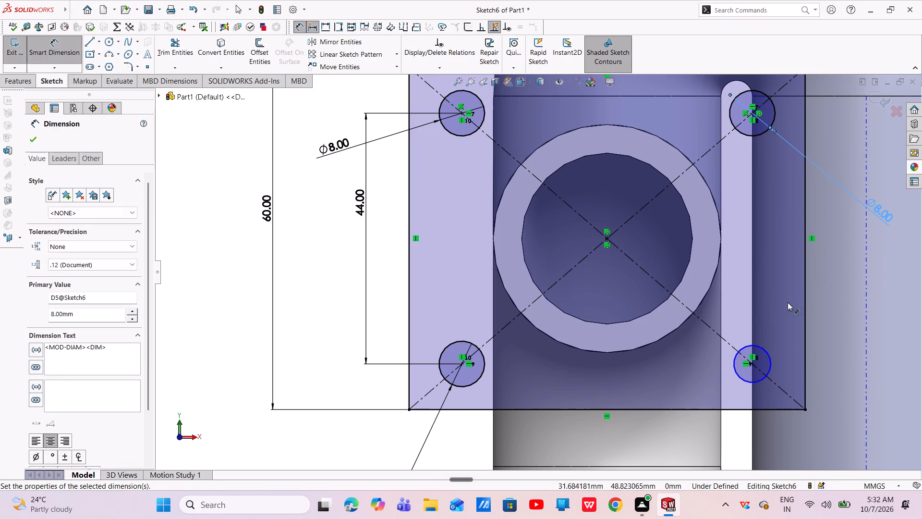
left_click(771, 369)
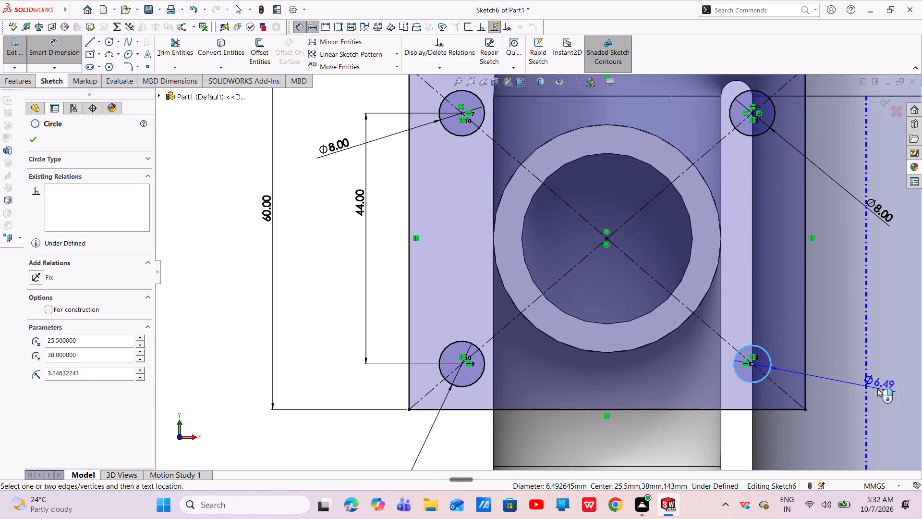
left_click(877, 388)
key("BackSpace")
key("8")
key("Return")
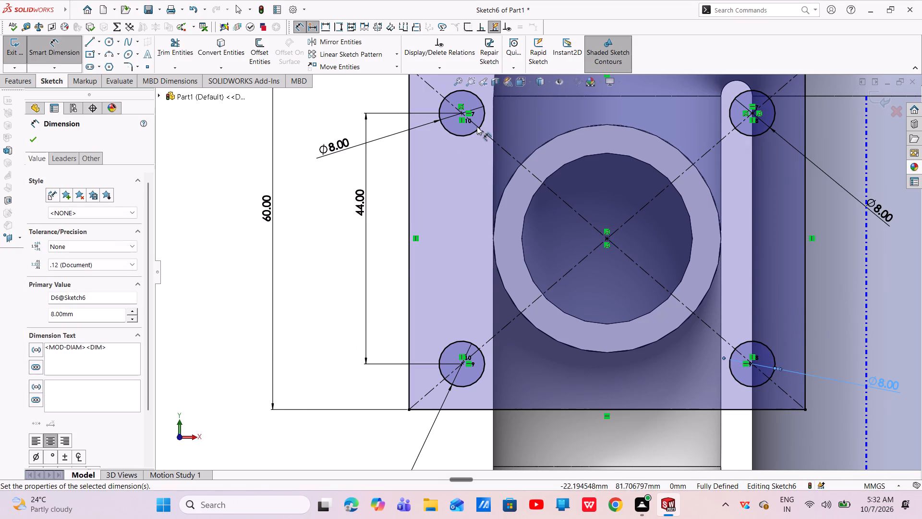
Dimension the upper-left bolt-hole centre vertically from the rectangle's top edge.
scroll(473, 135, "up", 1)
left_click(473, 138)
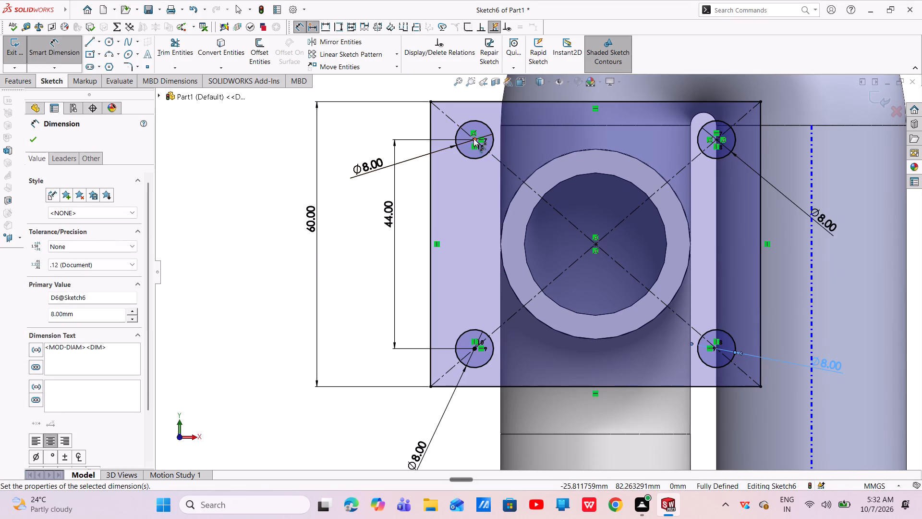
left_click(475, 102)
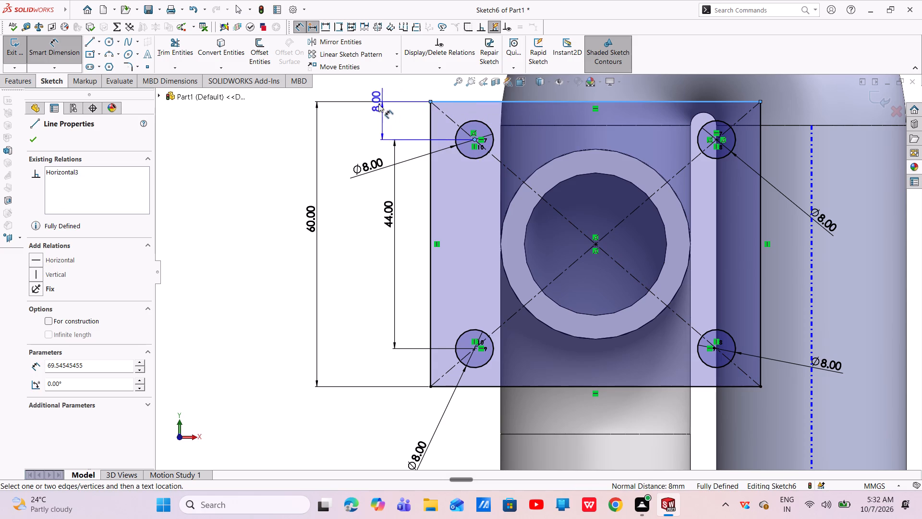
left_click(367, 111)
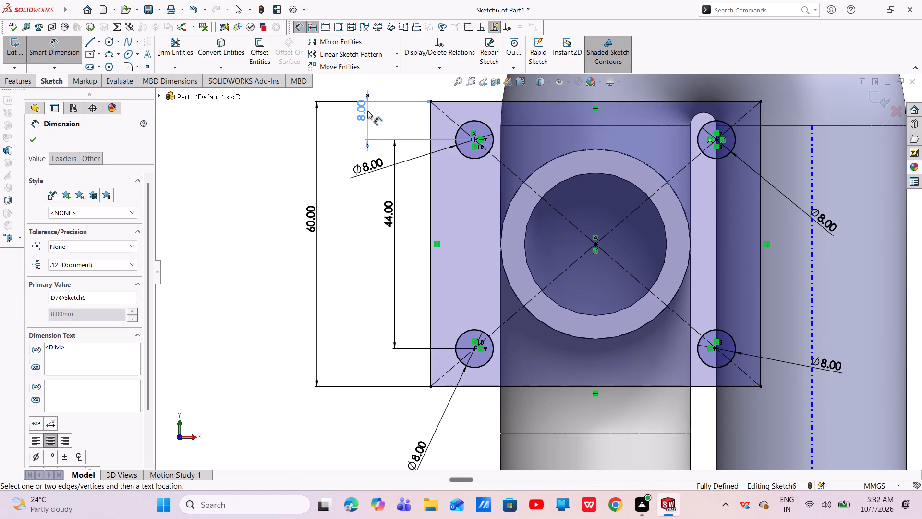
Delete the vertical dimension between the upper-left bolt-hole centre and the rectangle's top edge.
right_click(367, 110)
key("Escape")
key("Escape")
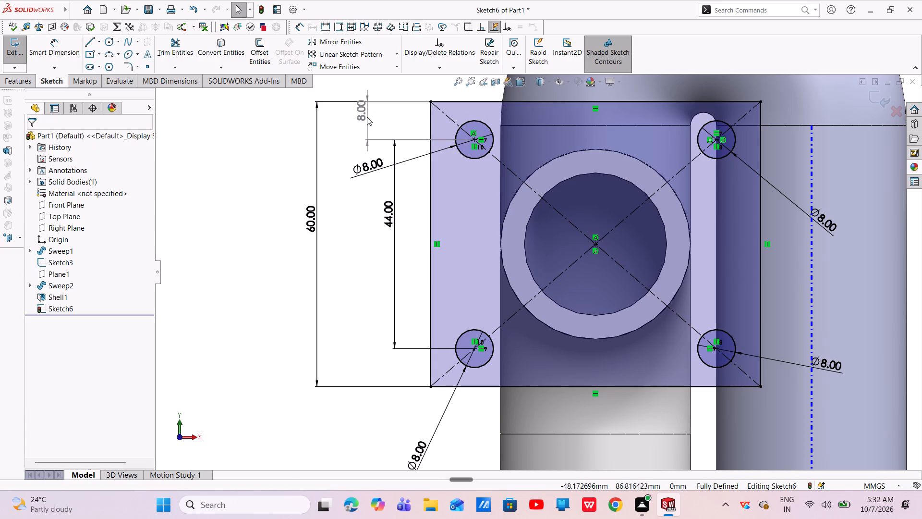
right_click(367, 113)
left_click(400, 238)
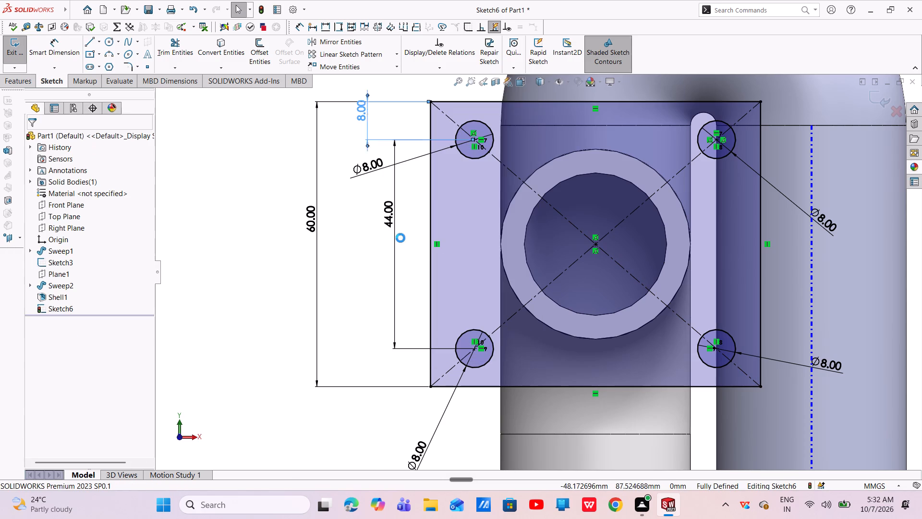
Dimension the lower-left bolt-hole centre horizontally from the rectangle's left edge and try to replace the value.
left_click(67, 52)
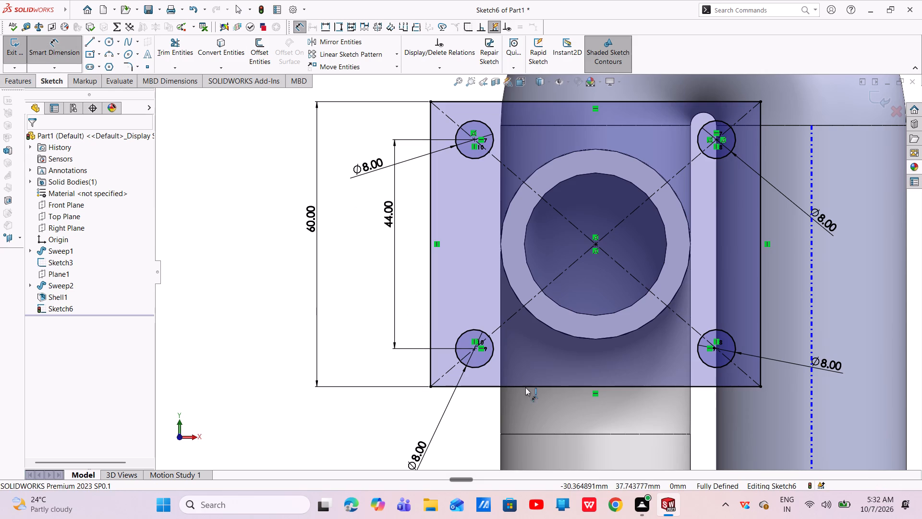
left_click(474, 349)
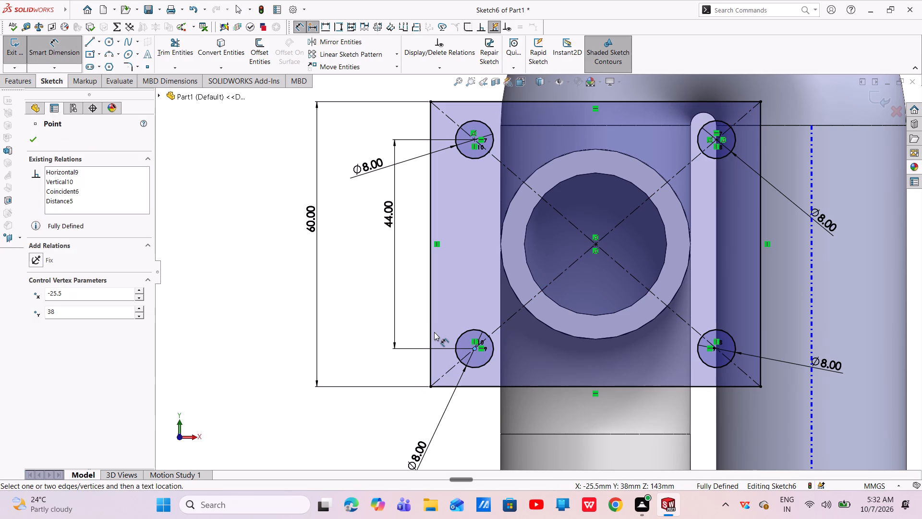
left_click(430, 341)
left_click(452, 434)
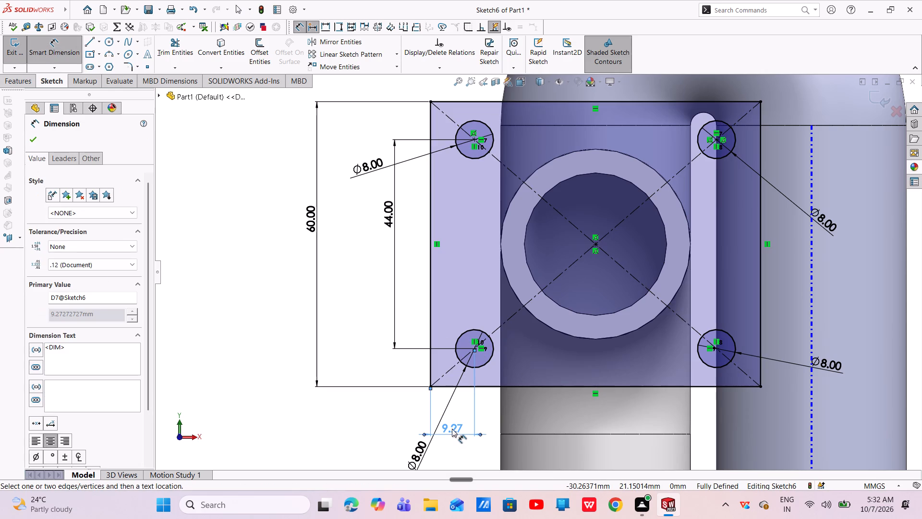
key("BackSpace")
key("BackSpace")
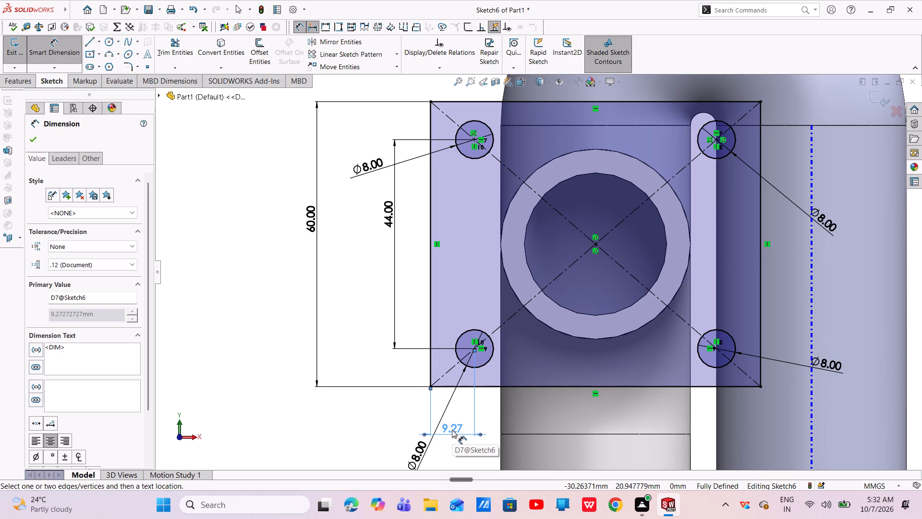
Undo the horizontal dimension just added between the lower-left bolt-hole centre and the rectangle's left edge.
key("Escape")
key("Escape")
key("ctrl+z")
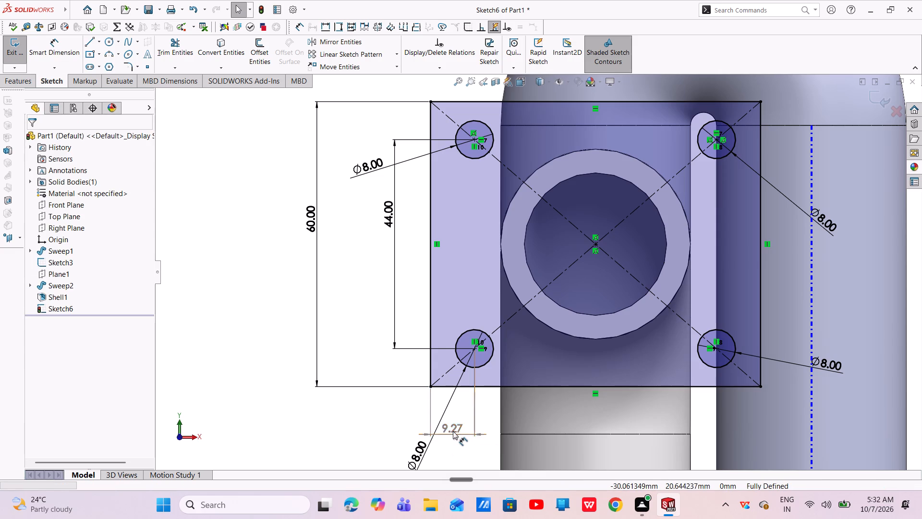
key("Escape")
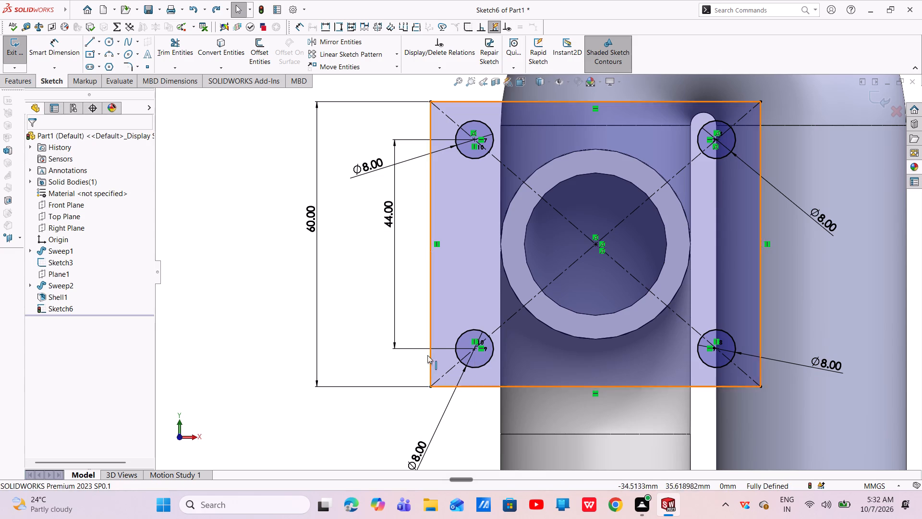
Delete the 44 mm vertical dimension between the two left bolt-hole centres.
left_click(396, 248)
right_click(396, 248)
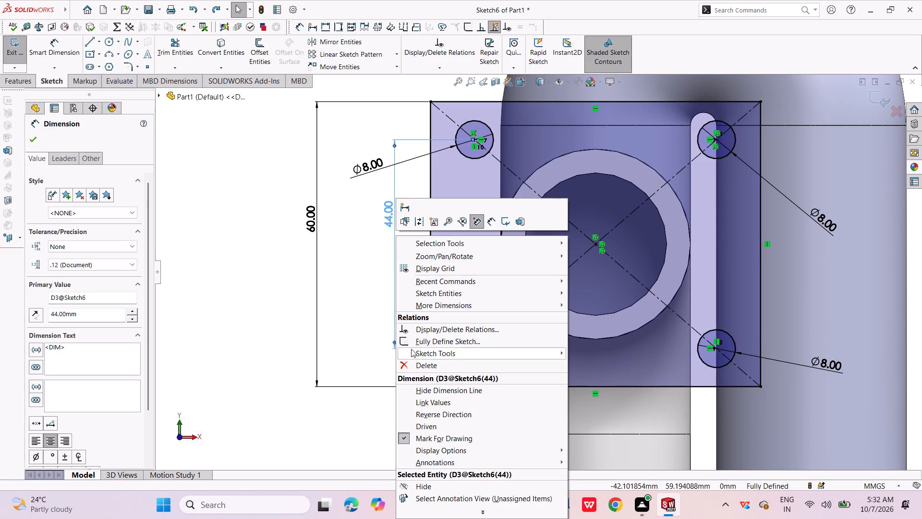
left_click(416, 361)
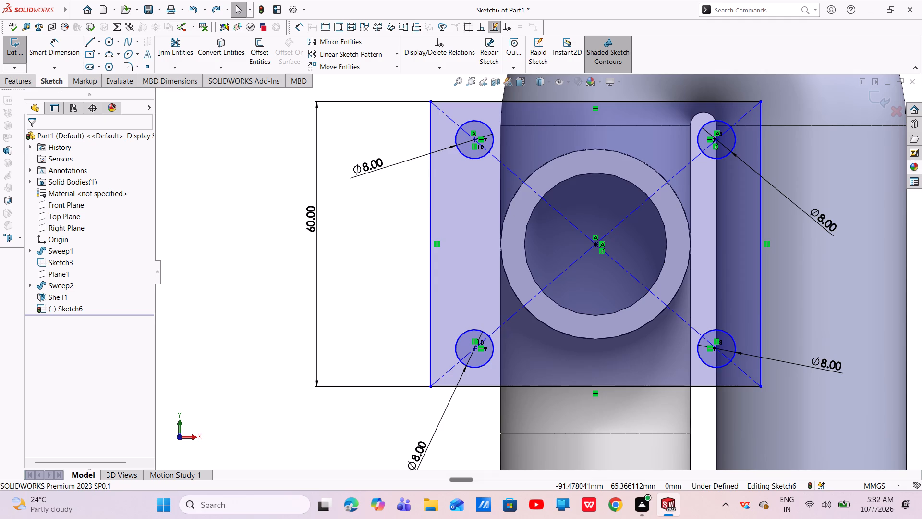
Dimension the lower-left bolt-hole centre 8 mm horizontally from the rectangle's left edge.
left_click(70, 50)
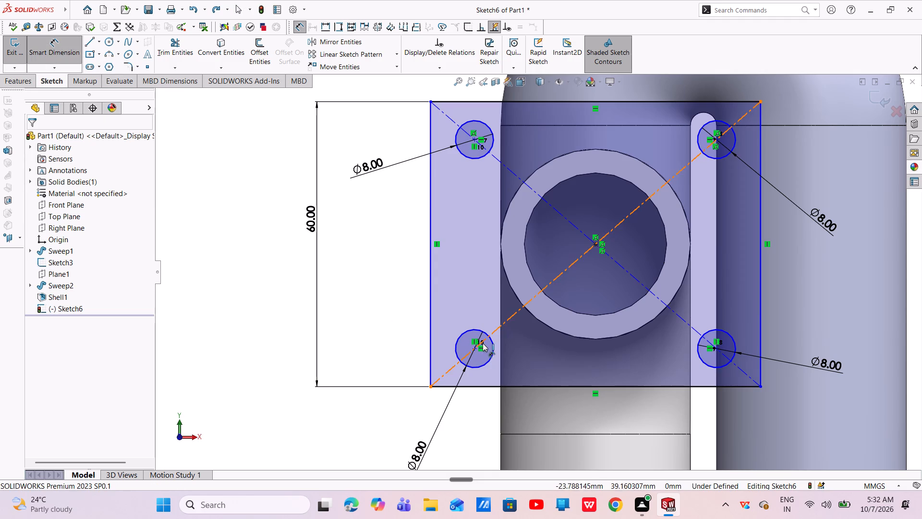
left_click(474, 348)
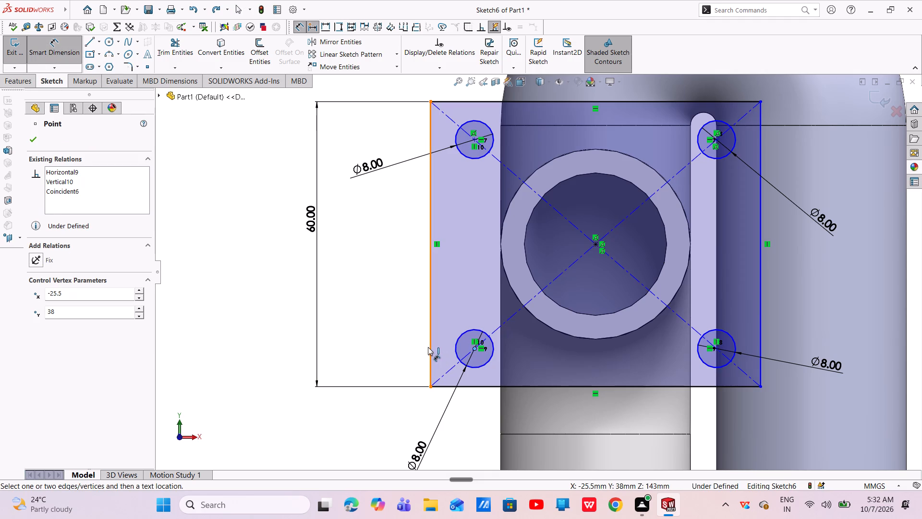
left_click(429, 350)
left_click(455, 441)
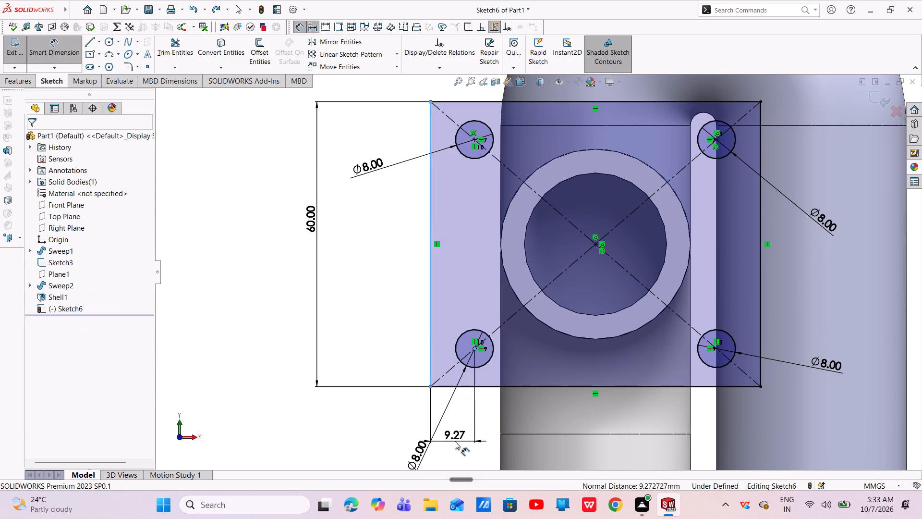
key("BackSpace")
key("8")
key("Return")
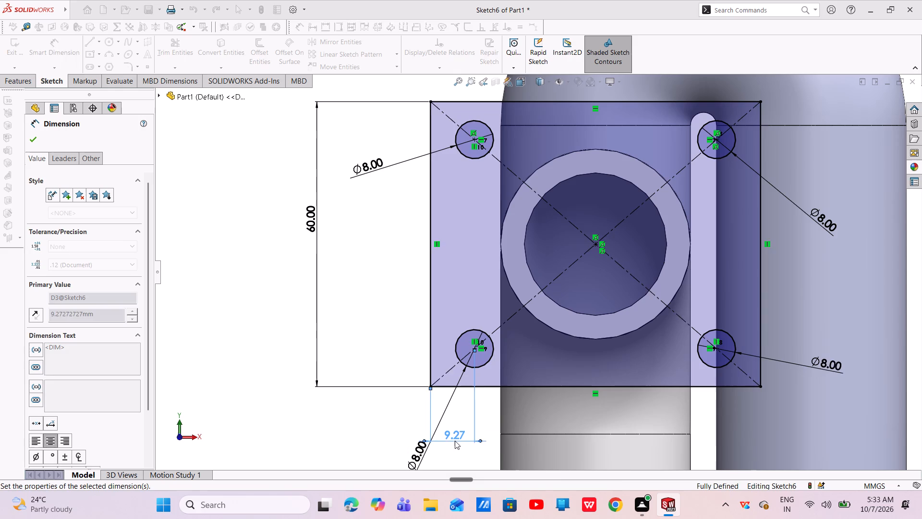
key("Escape")
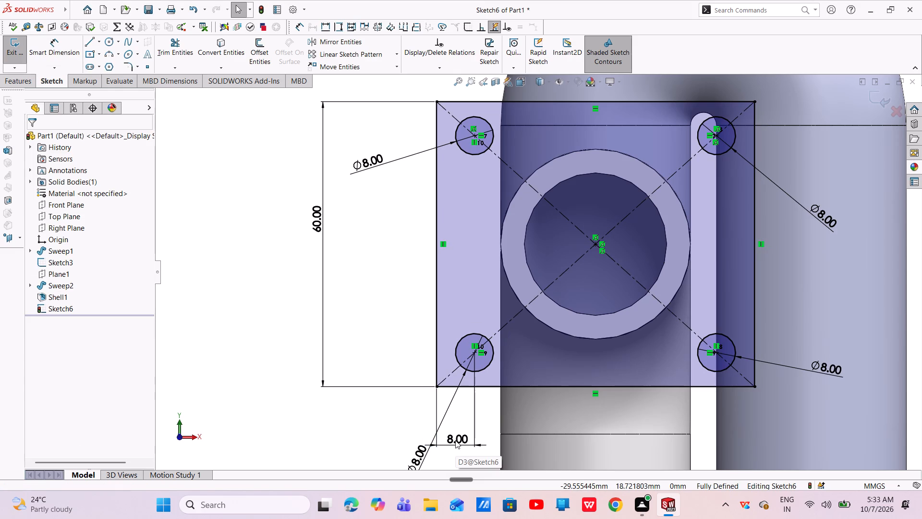
Dimension the vertical spacing between the two right bolt-hole centres and try to edit the value.
left_click(50, 45)
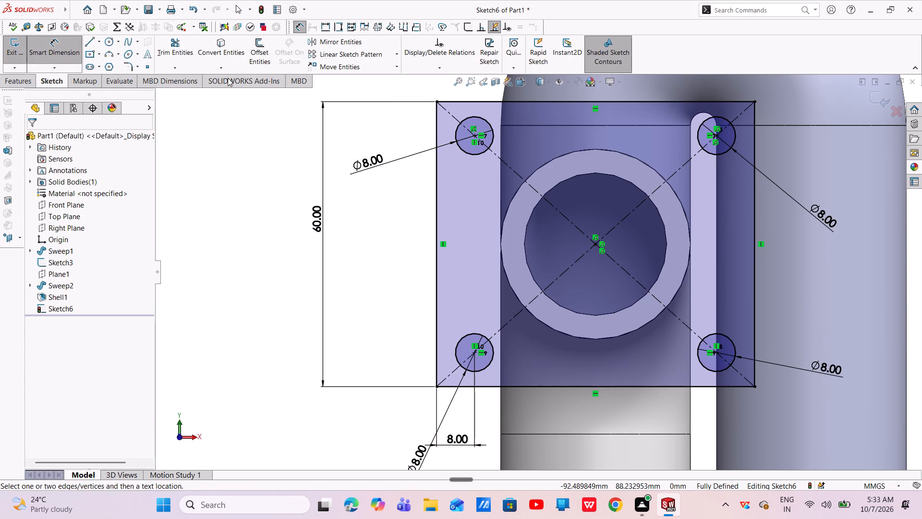
left_click(715, 137)
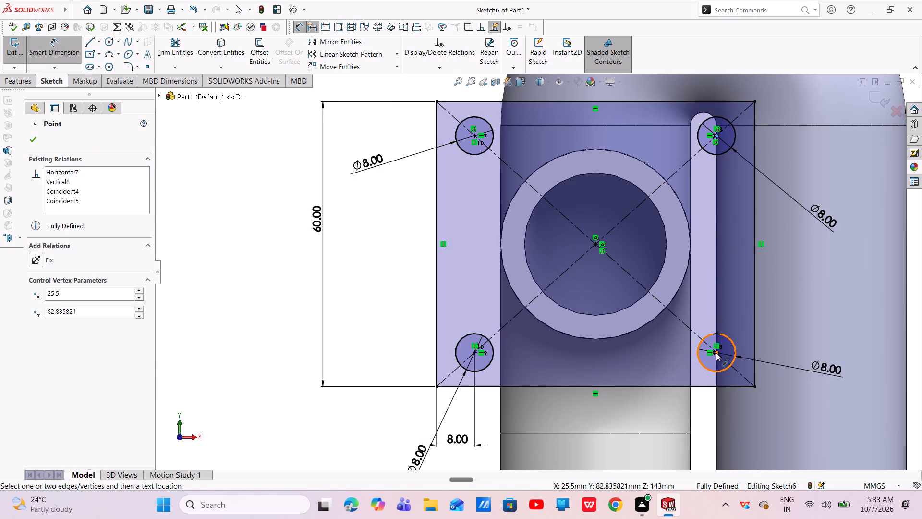
left_click(716, 353)
left_click(807, 242)
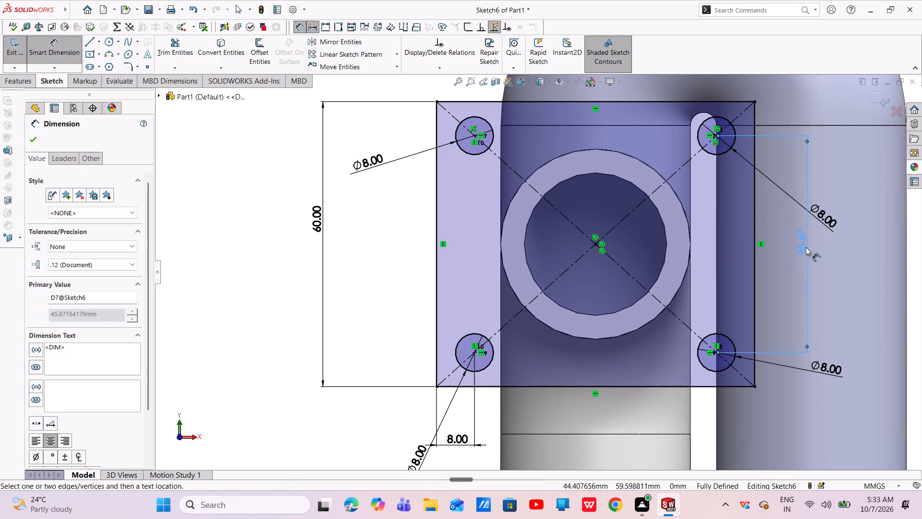
double_click(803, 254)
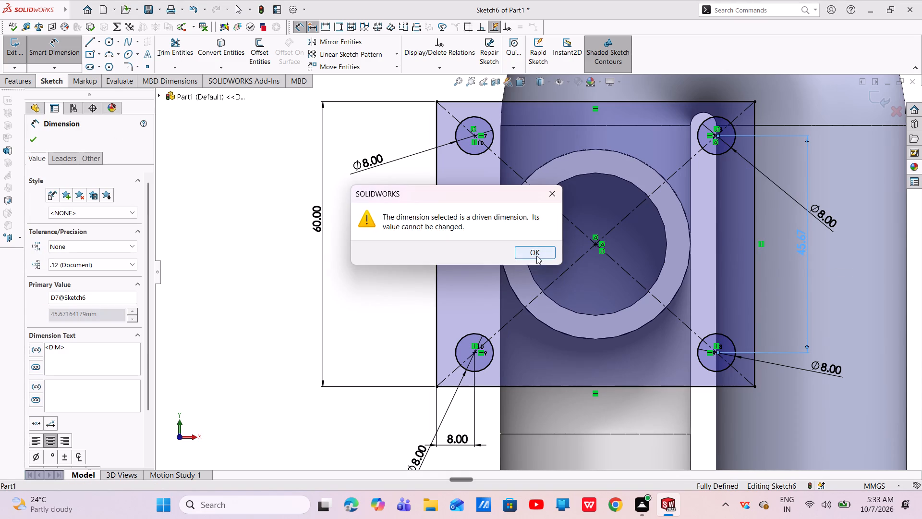
left_click(536, 256)
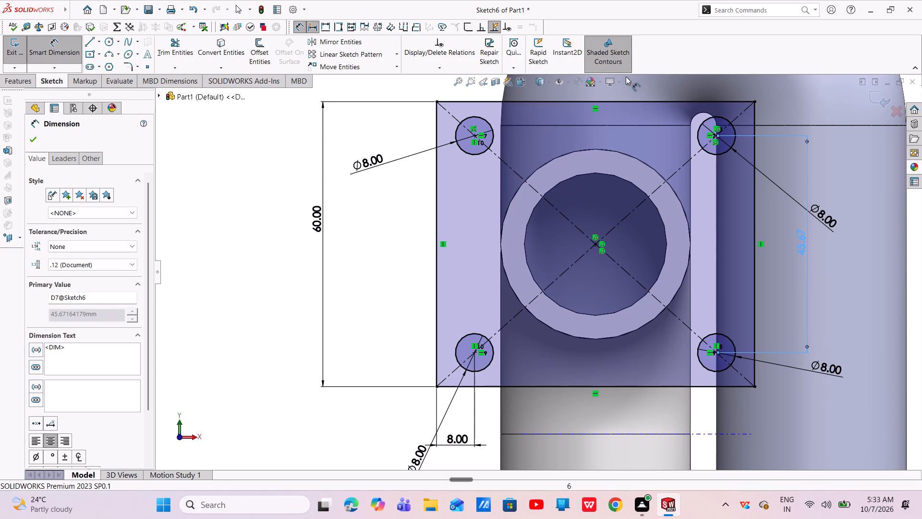
Hide the sketch relation symbols in the graphics area.
left_click(554, 81)
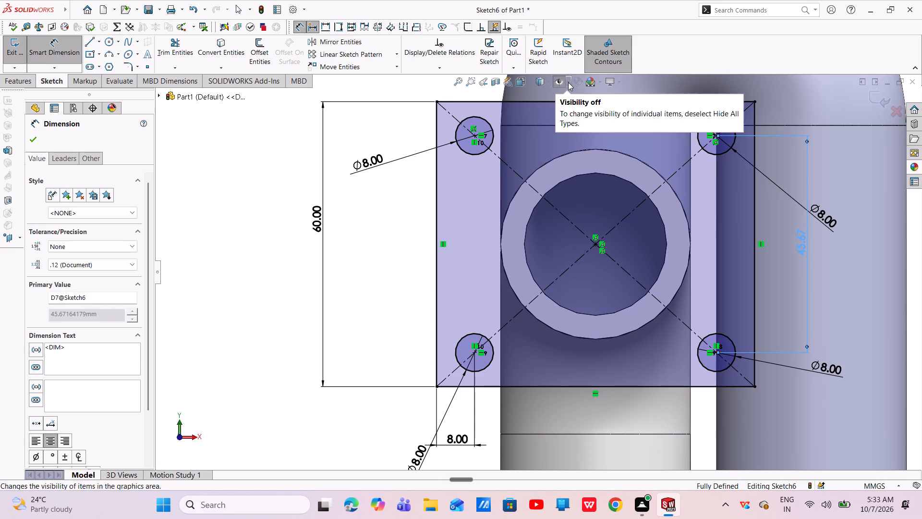
left_click(568, 82)
left_click(561, 190)
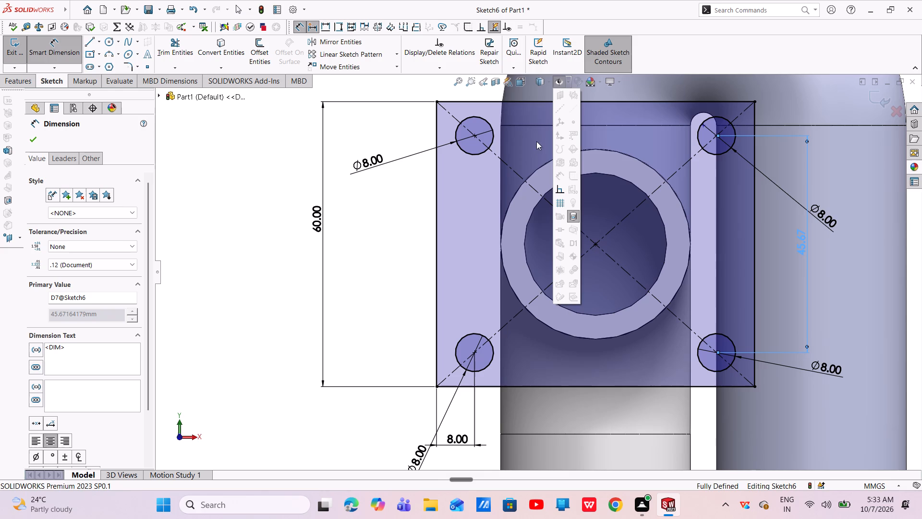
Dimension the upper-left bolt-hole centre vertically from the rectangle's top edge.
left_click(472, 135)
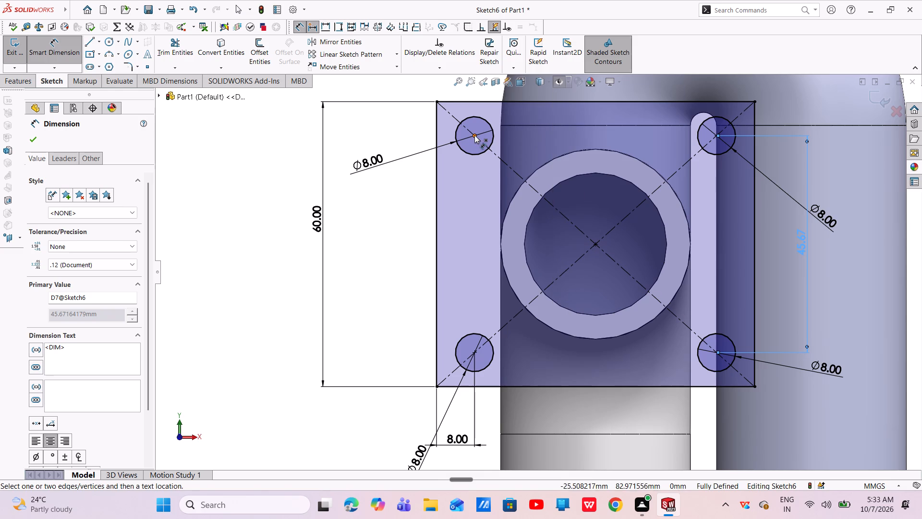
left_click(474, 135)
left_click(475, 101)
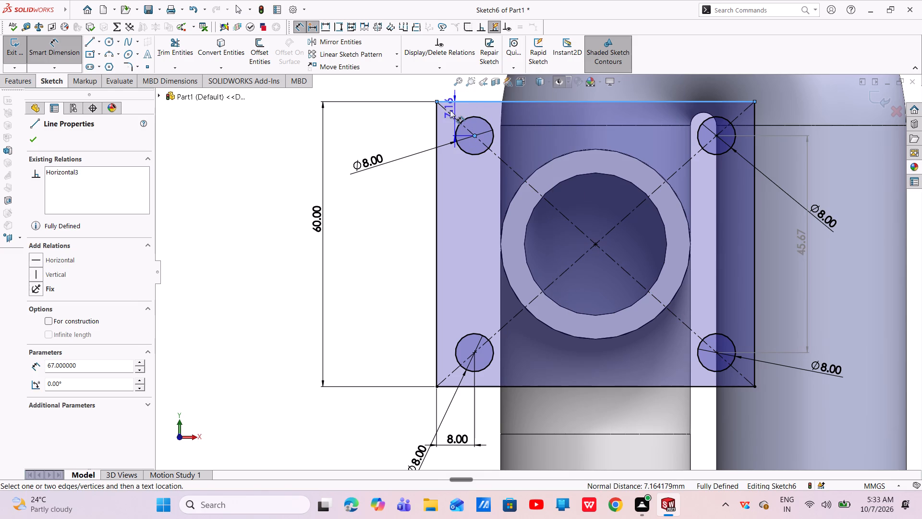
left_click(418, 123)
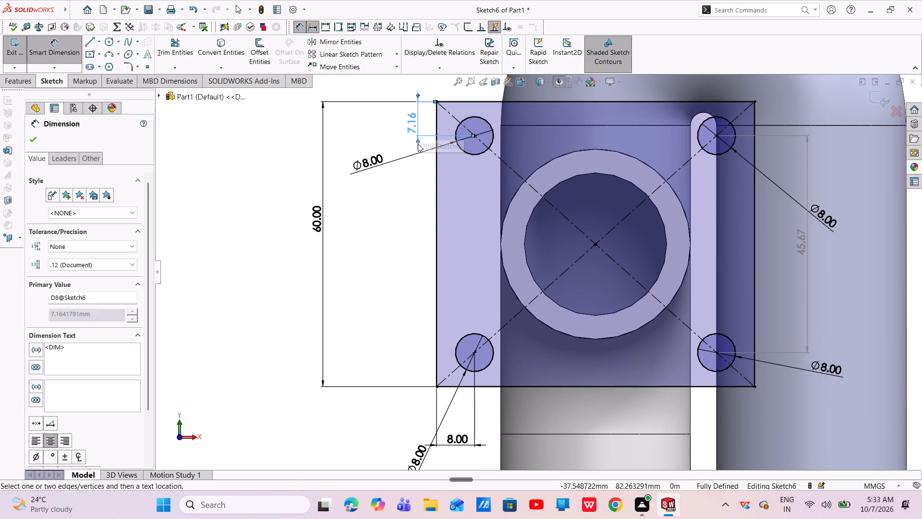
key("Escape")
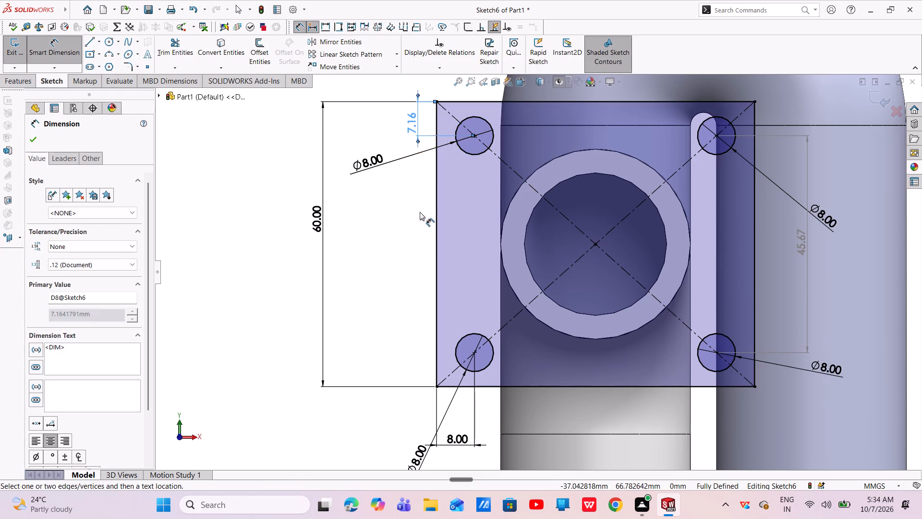
Undo the last three dimension changes, back through the 8 mm edit of the lower-left hole's horizontal edge distance.
key("ctrl+z")
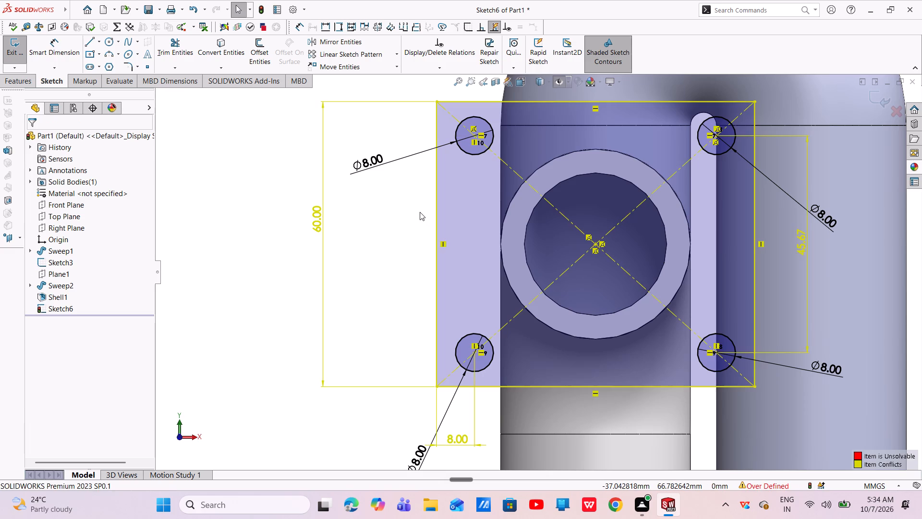
key("ctrl+z")
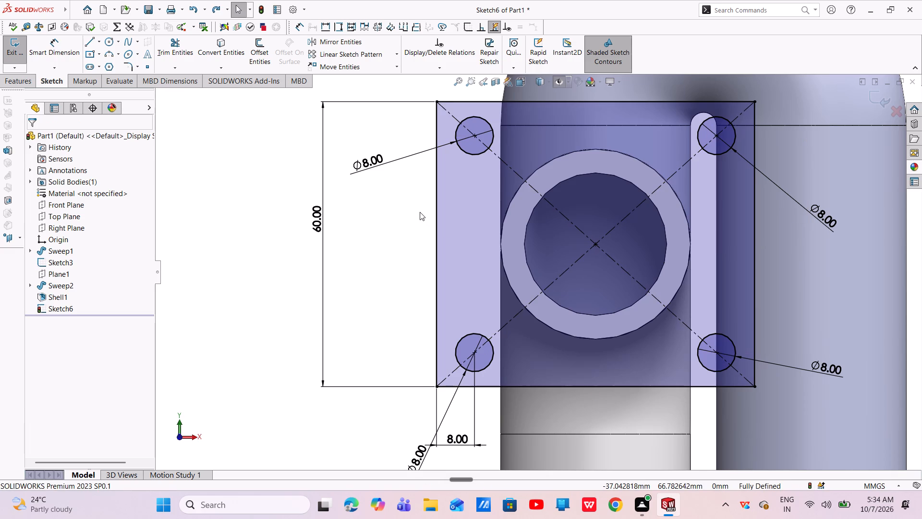
key("ctrl+z")
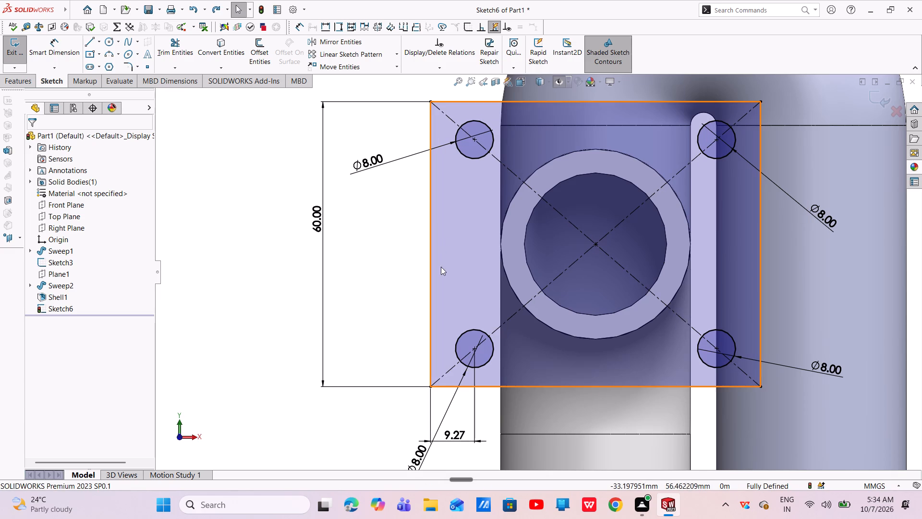
key("Escape")
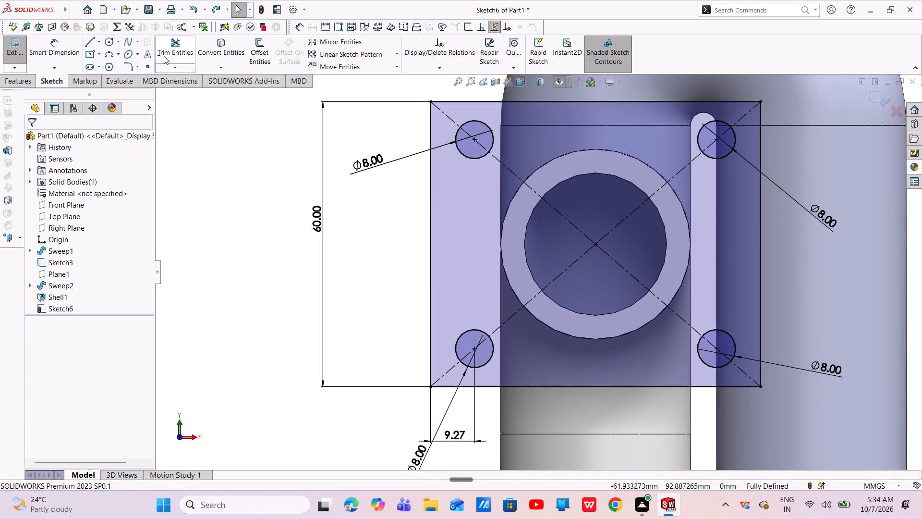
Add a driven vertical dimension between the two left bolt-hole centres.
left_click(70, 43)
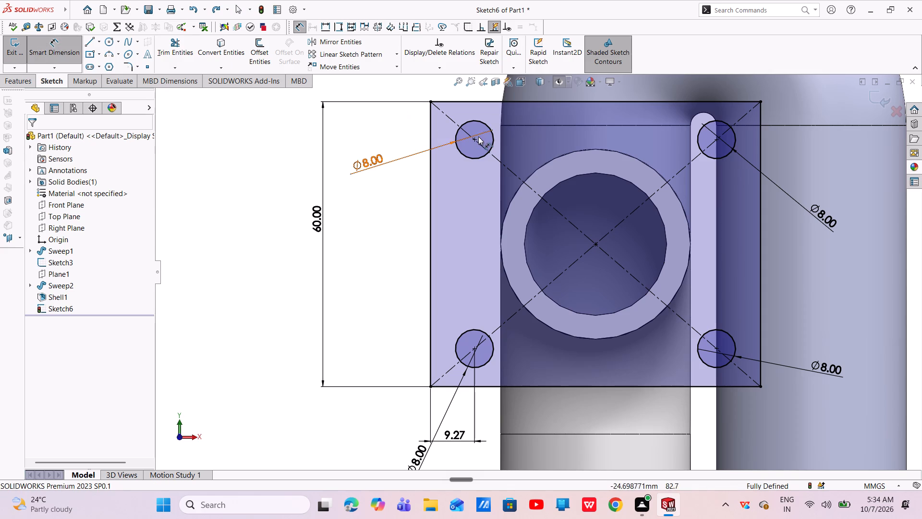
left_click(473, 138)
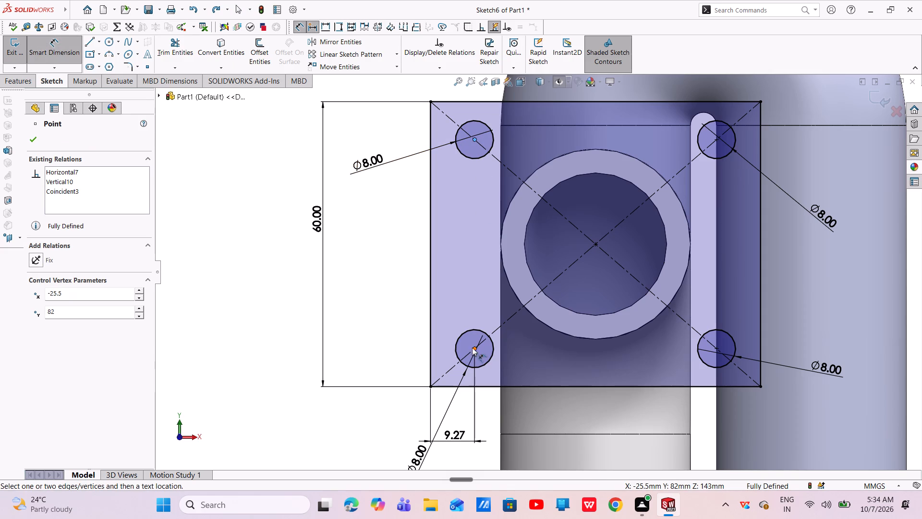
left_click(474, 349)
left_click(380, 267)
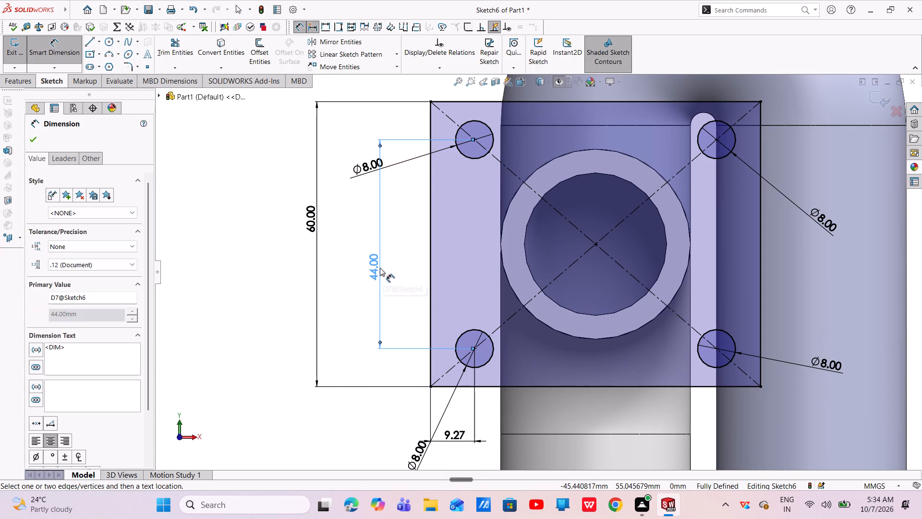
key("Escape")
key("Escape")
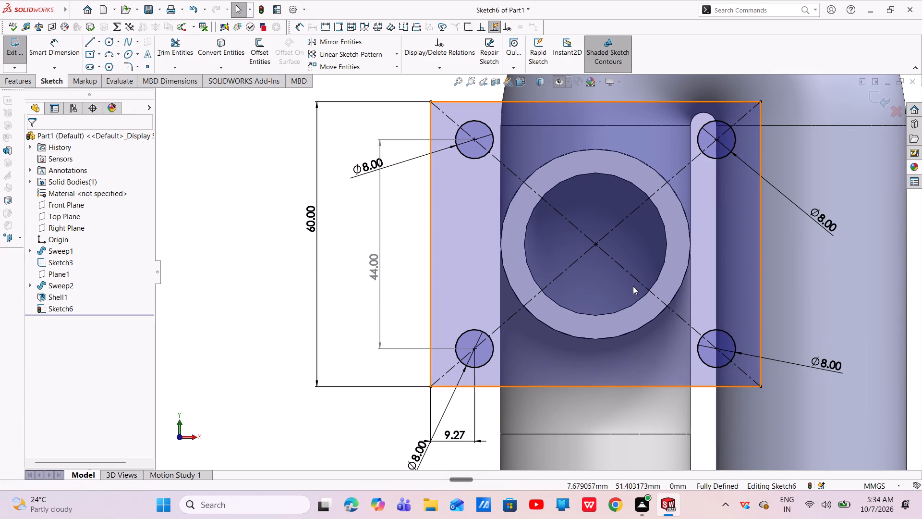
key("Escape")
Delete the horizontal dimension between the rectangle's left edge and the lower-left bolt-hole centre.
left_click(473, 438)
right_click(473, 438)
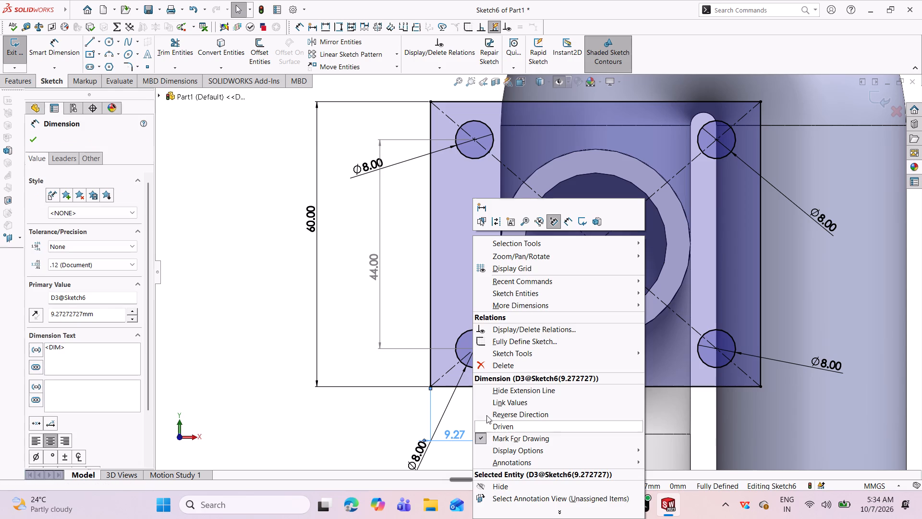
left_click(509, 364)
key("Escape")
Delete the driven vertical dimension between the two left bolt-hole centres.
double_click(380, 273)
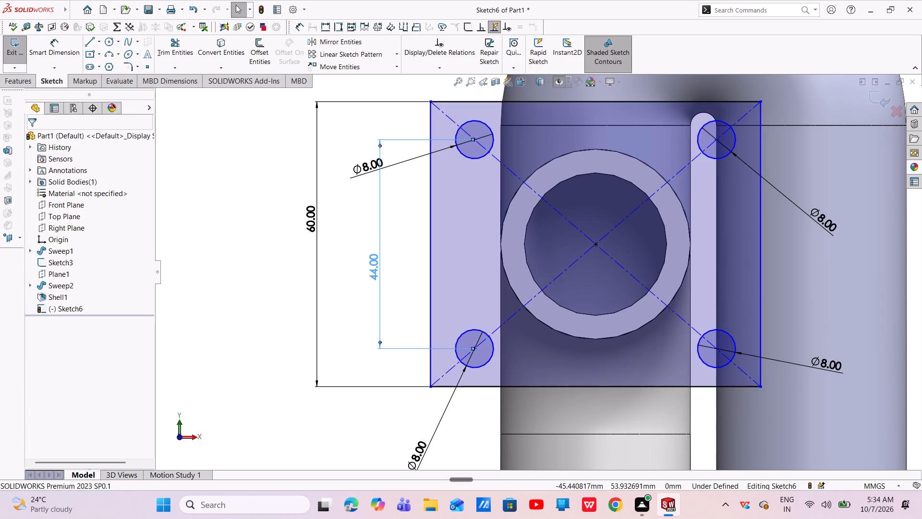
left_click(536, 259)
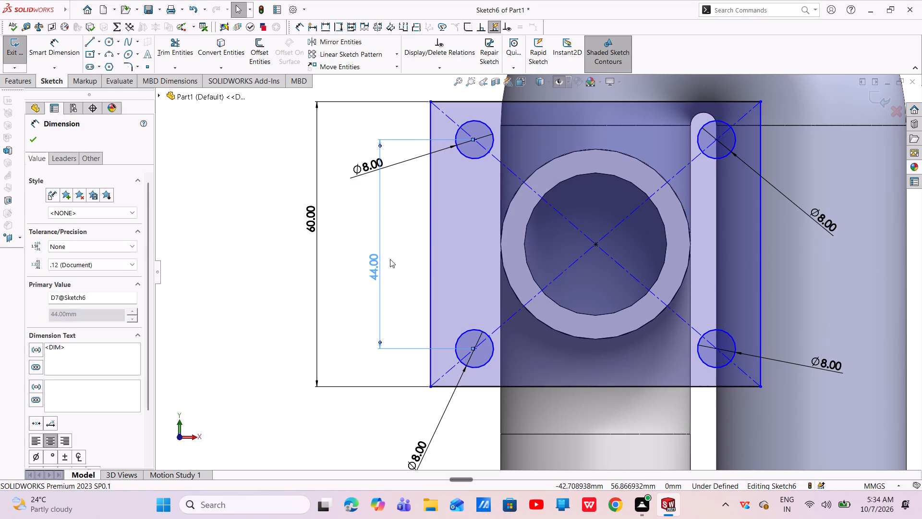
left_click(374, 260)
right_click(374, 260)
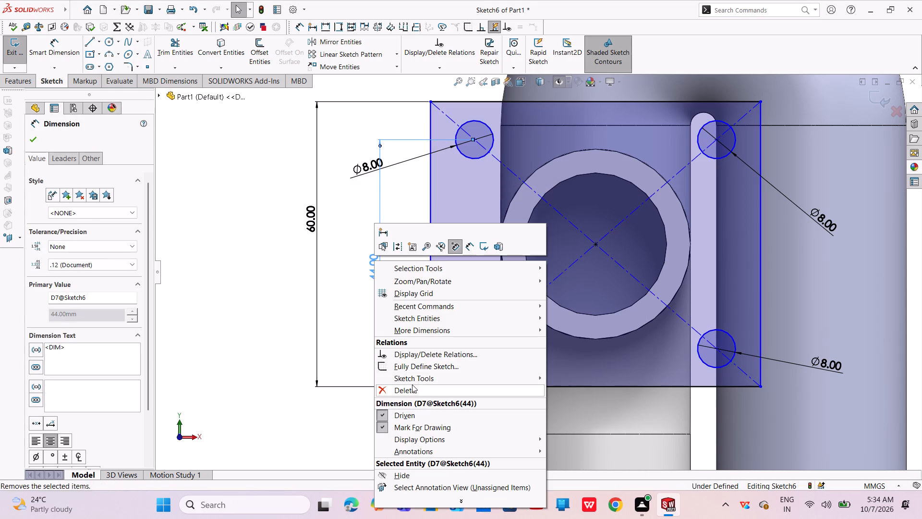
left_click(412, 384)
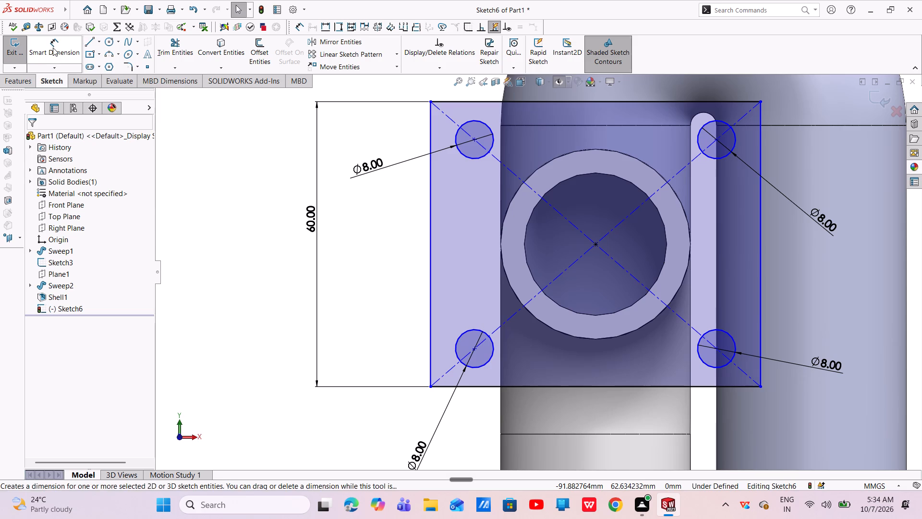
Add a driving 44 mm vertical dimension between the two left bolt-hole centres.
left_click(53, 48)
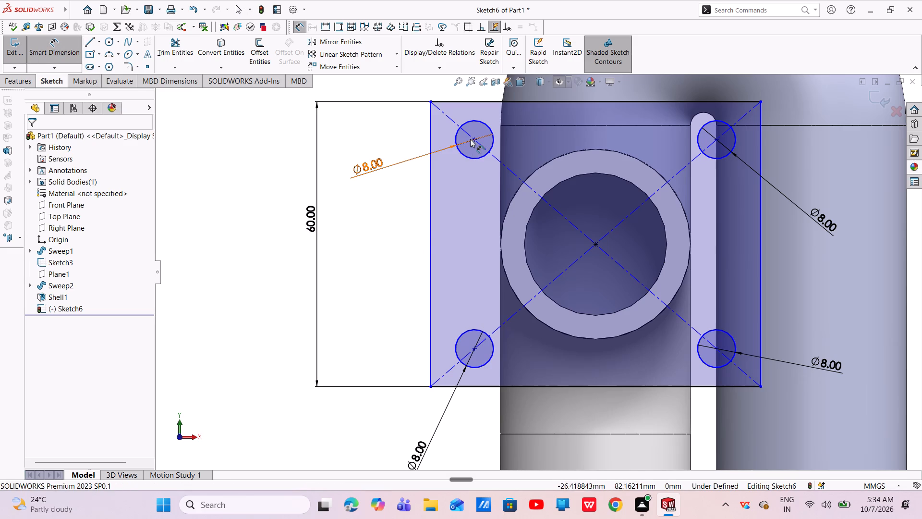
left_click(471, 139)
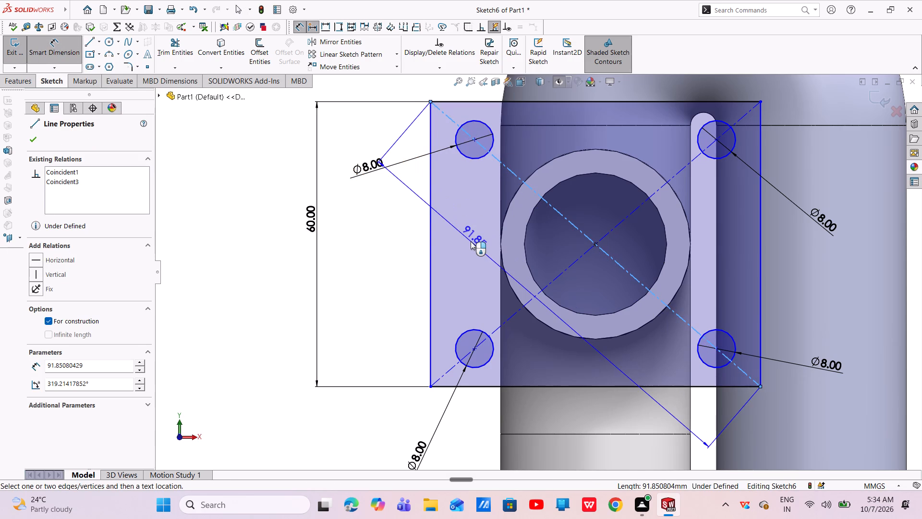
key("Escape")
left_click(476, 140)
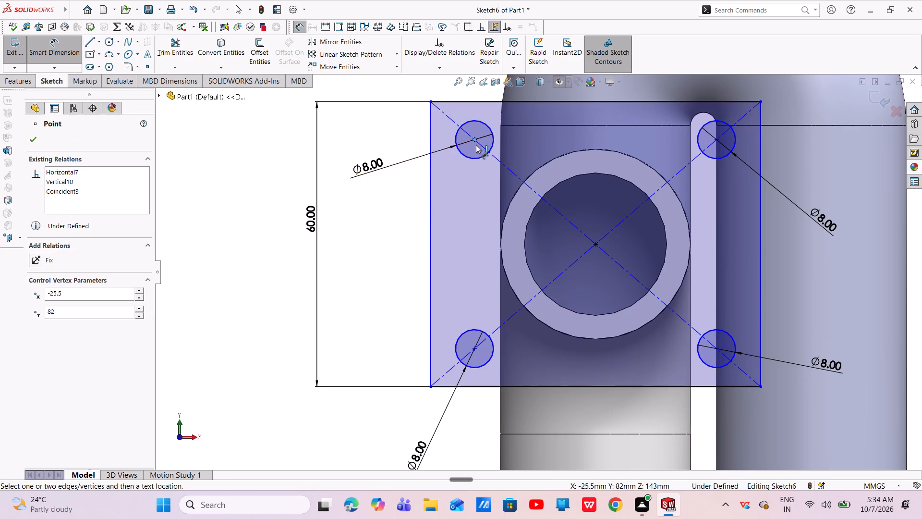
left_click(473, 349)
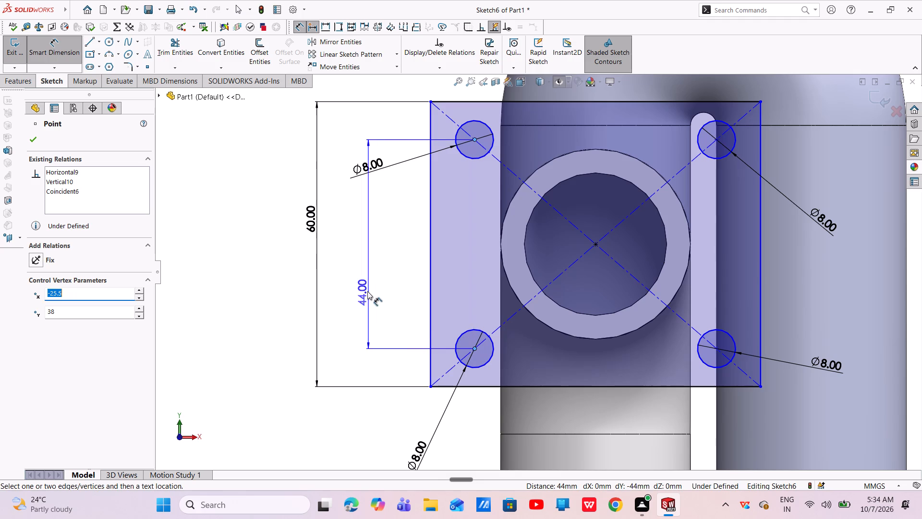
left_click(370, 274)
left_click(329, 256)
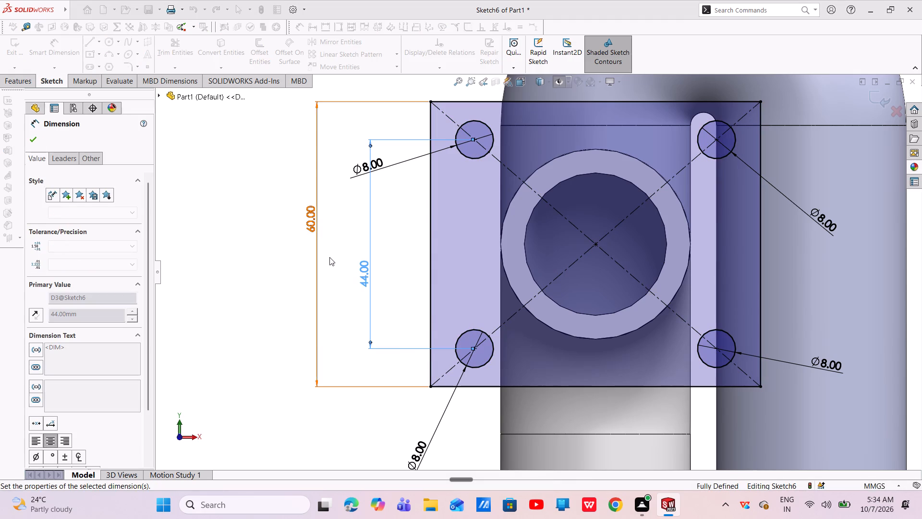
key("Escape")
key("Escape")
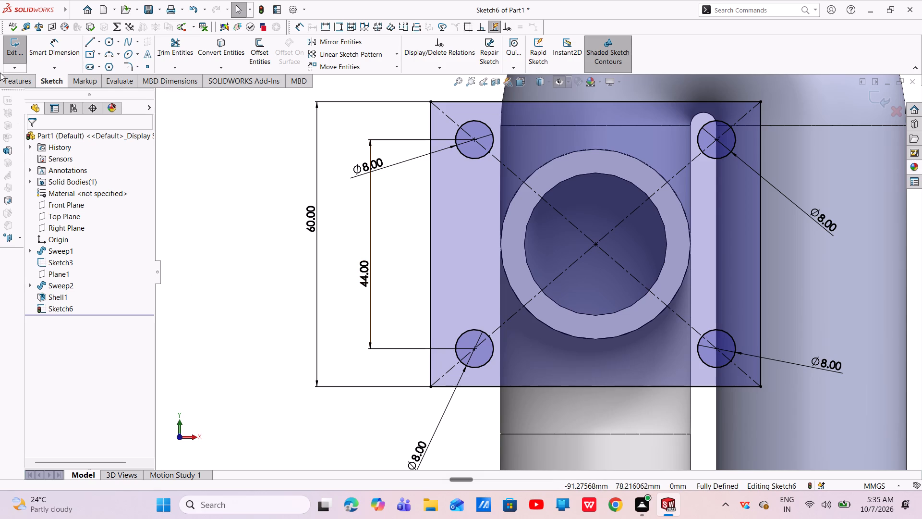
Start a blind boss extrusion of the flange sketch with a depth of 8 mm.
left_click(13, 83)
left_click(17, 54)
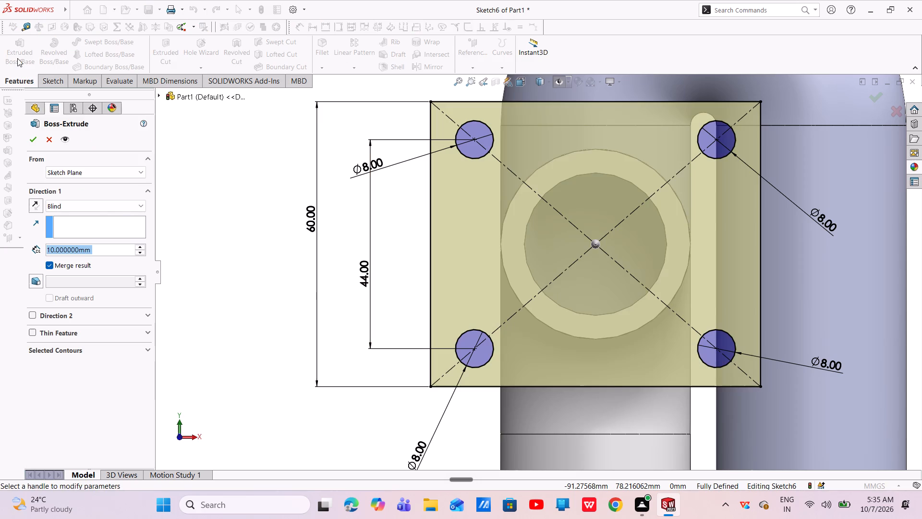
middle_click_drag(650, 303, 482, 335)
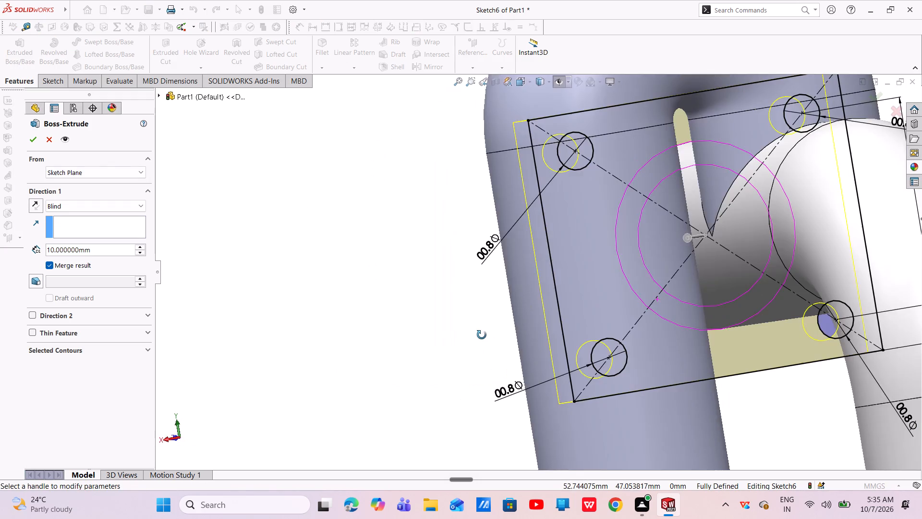
middle_click_drag(482, 335, 525, 323)
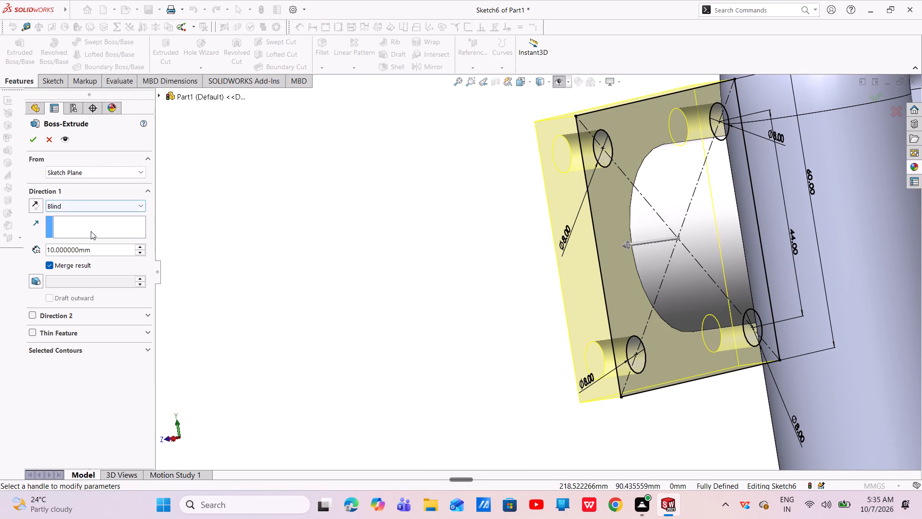
left_click_drag(97, 245, 78, 248)
double_click(99, 247)
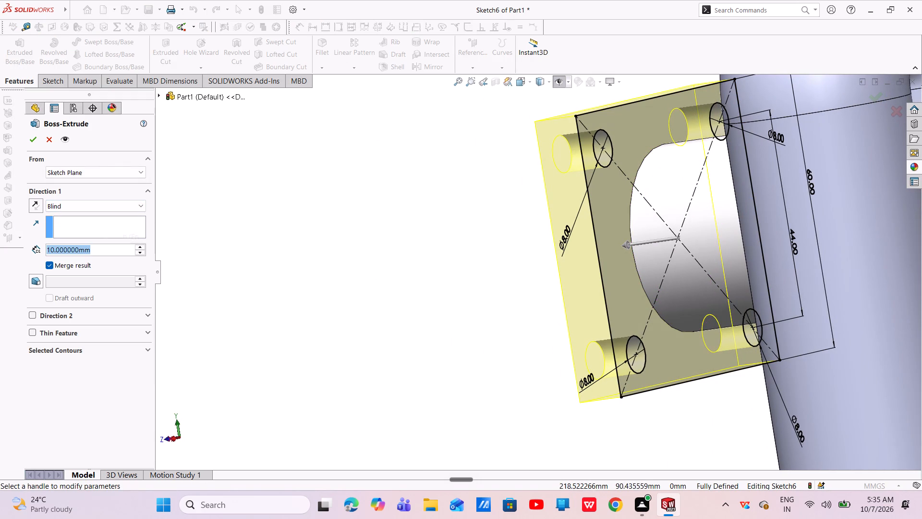
key("BackSpace")
key("8")
key("Return")
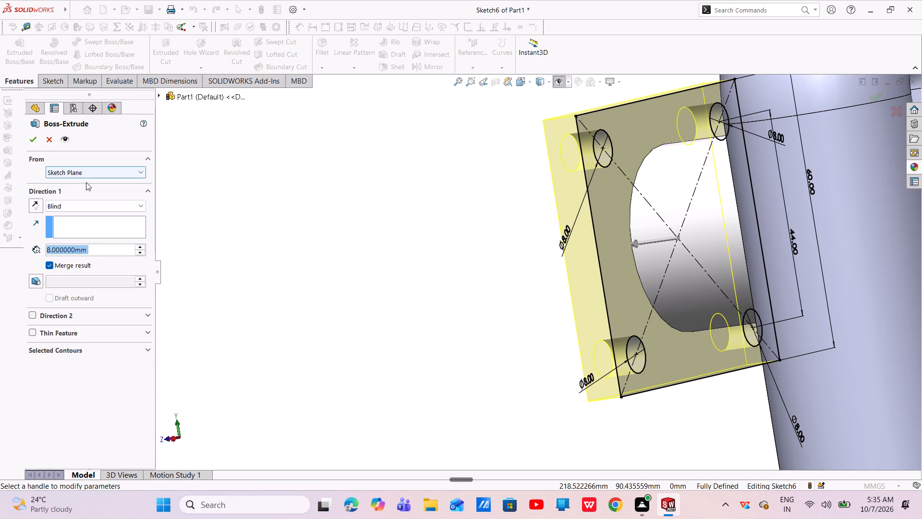
Start the flange extrusion at a 3 mm offset from the sketch plane, with the offset reversed toward the pipe.
left_click(111, 175)
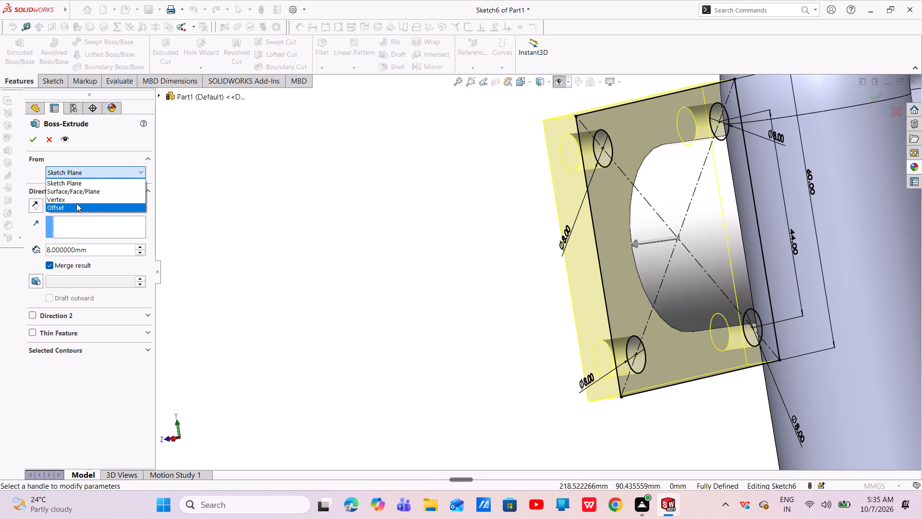
left_click(76, 204)
left_click_drag(89, 188, 49, 197)
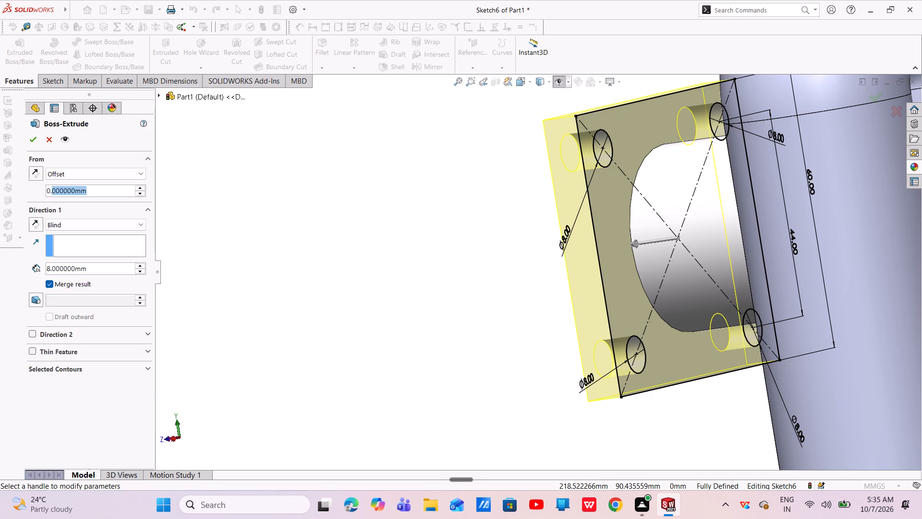
left_click_drag(49, 197, 36, 197)
key("BackSpace")
key("3")
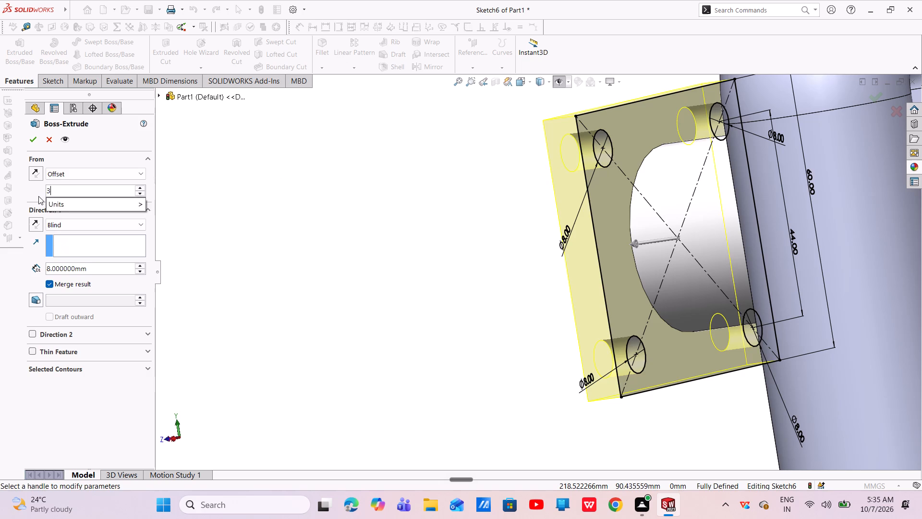
key("Return")
left_click(32, 175)
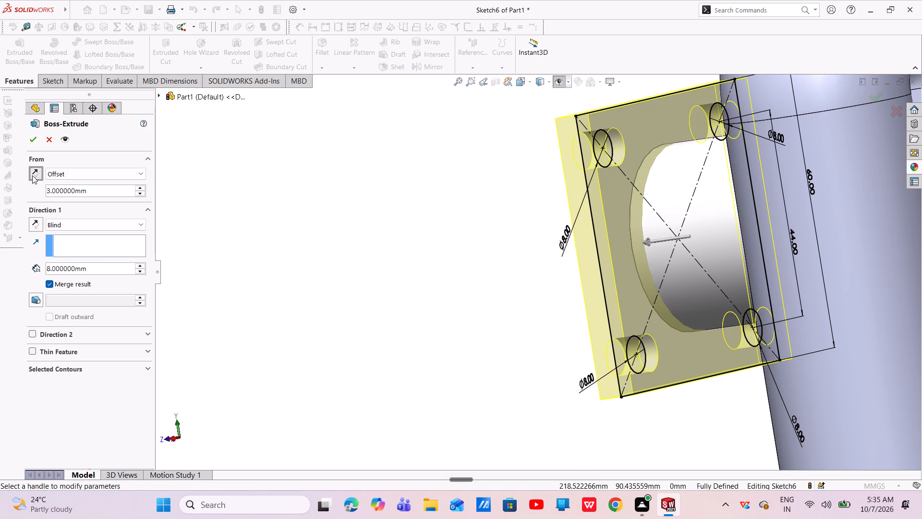
Reverse the 8 mm blind extrusion direction so the flange grows back along the pipe, and complete the boss.
middle_click_drag(569, 301, 634, 310)
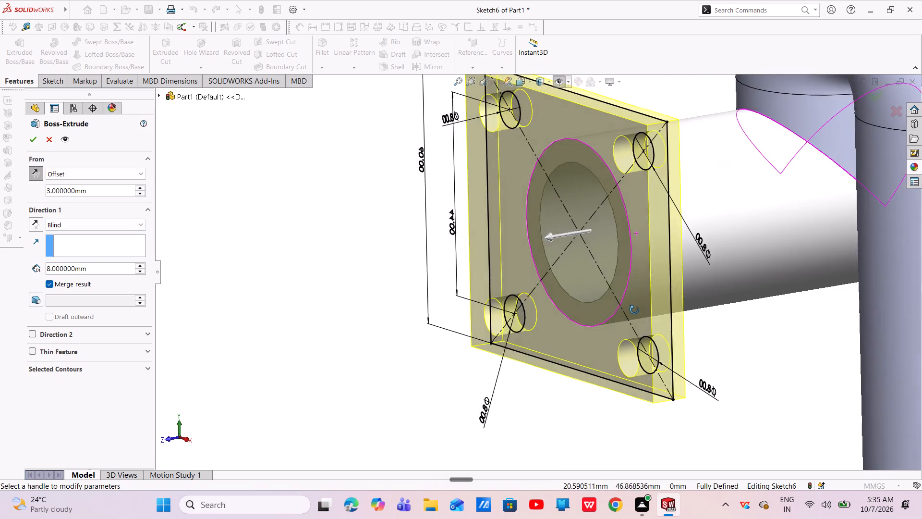
middle_click_drag(634, 310, 615, 294)
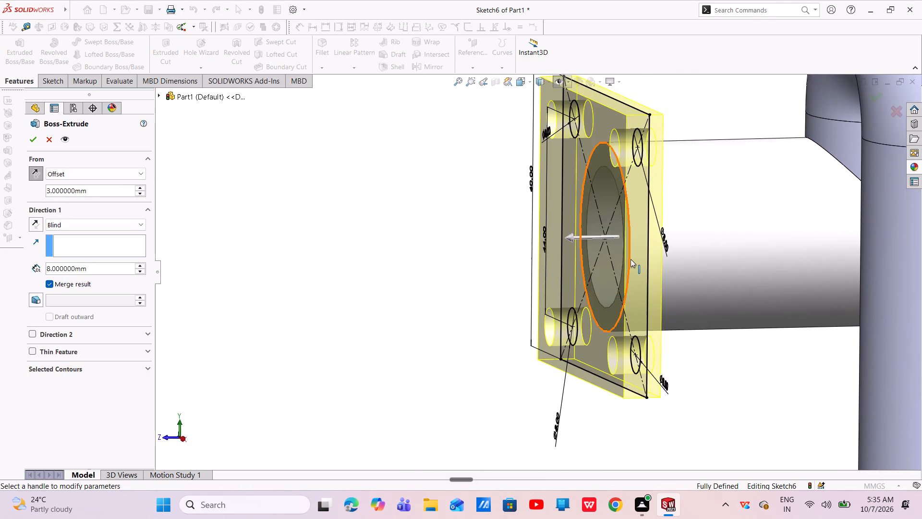
scroll(631, 259, "down", 4)
middle_click_drag(630, 259, 611, 273)
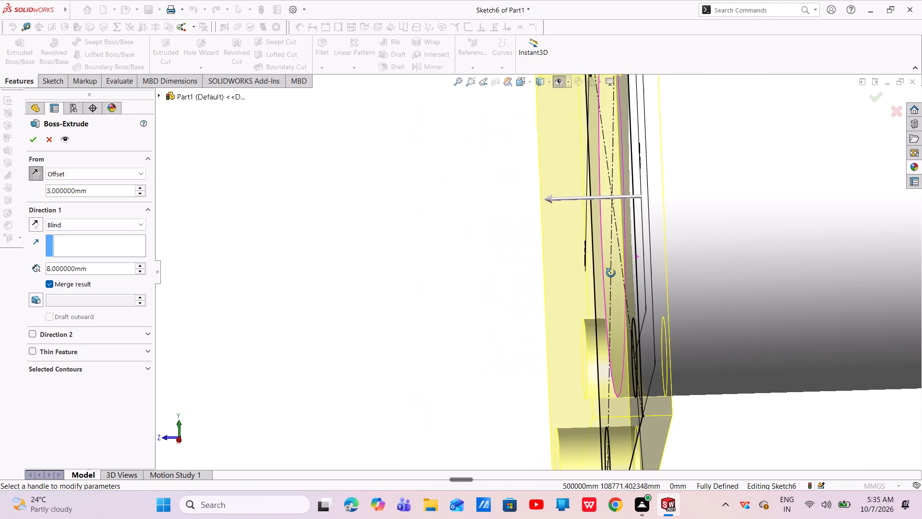
middle_click_drag(611, 273, 617, 270)
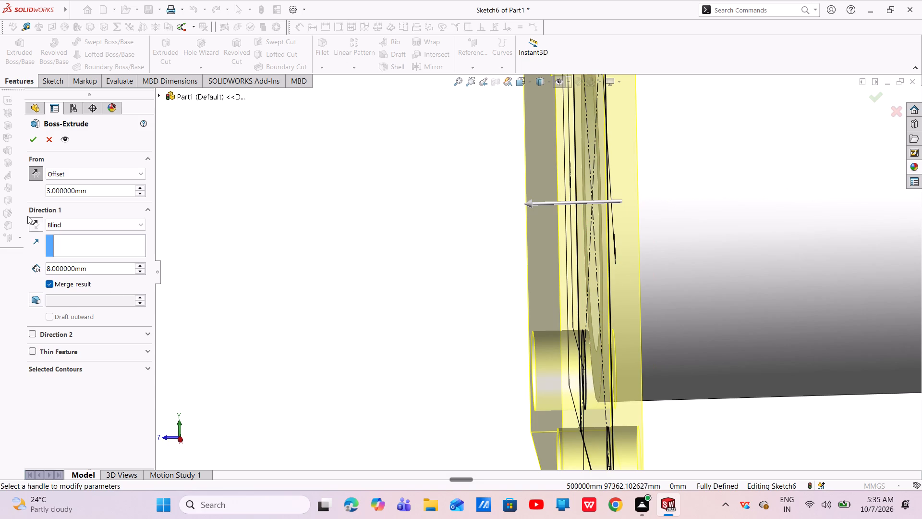
left_click(36, 228)
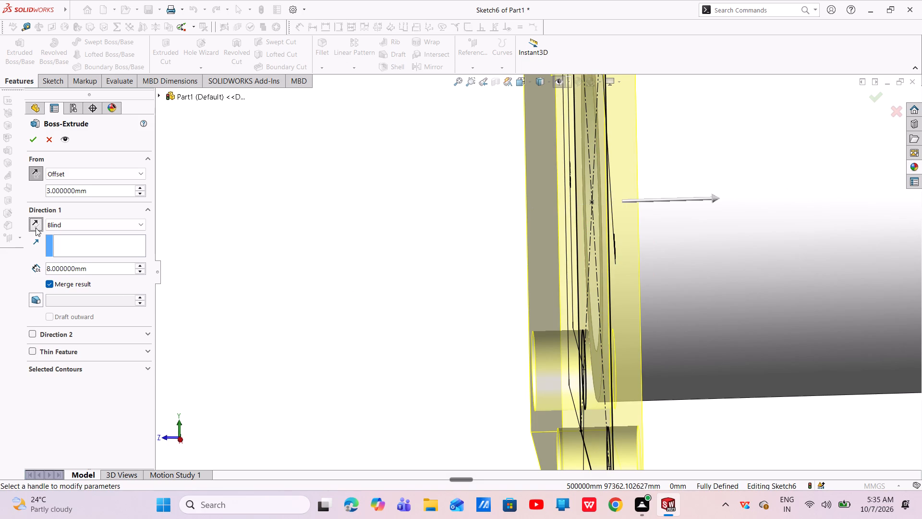
scroll(772, 371, "up", 3)
middle_click_drag(659, 320, 659, 320)
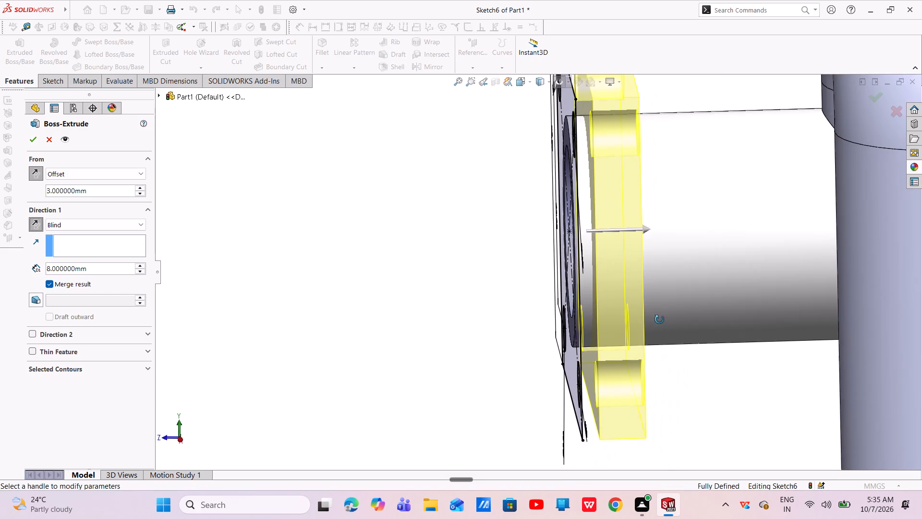
middle_click_drag(659, 320, 666, 361)
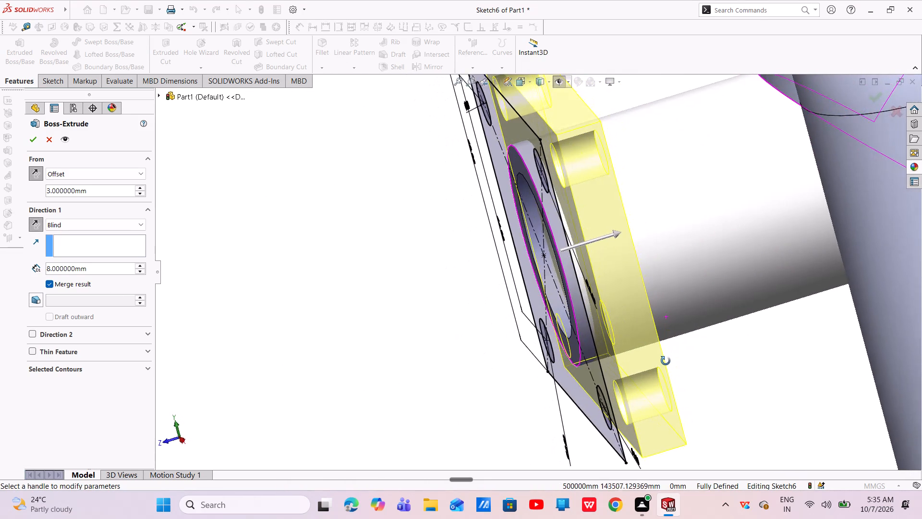
middle_click_drag(666, 361, 654, 366)
scroll(651, 361, "up", 2)
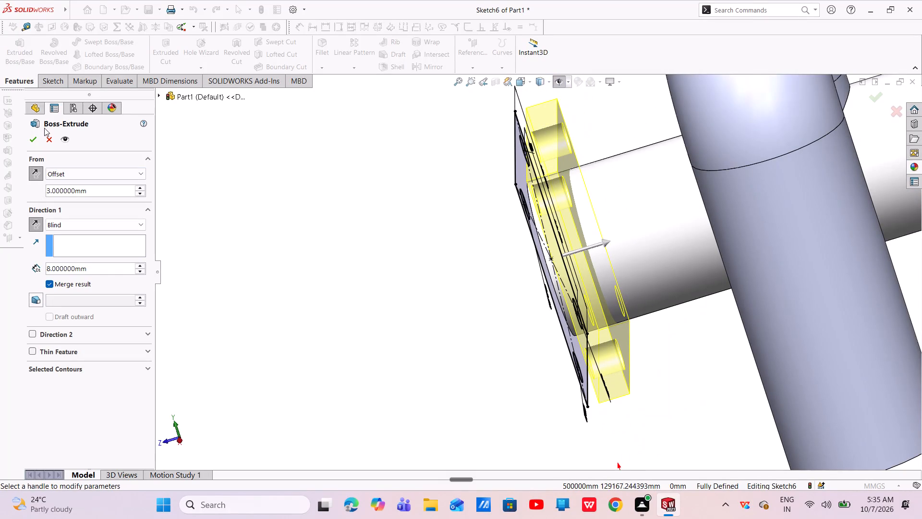
left_click(34, 140)
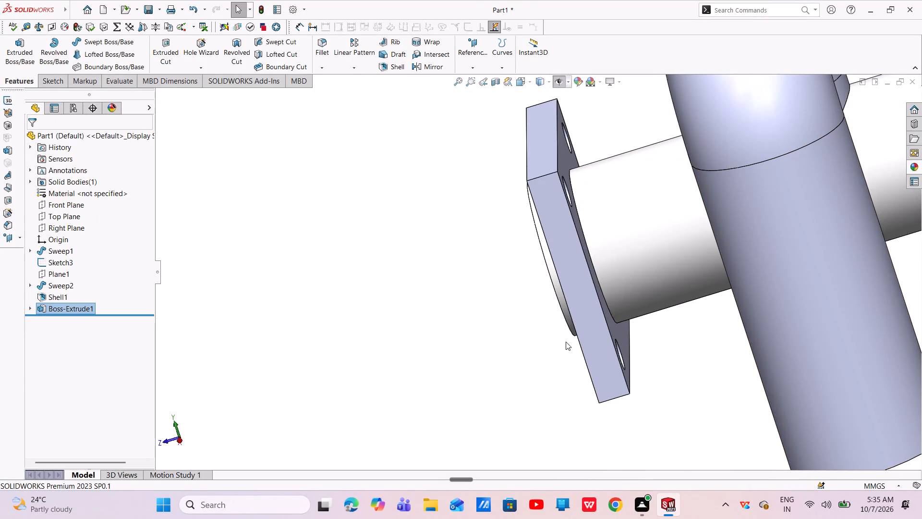
Apply a white colour appearance to the extruded flange feature.
middle_click_drag(566, 341, 674, 297)
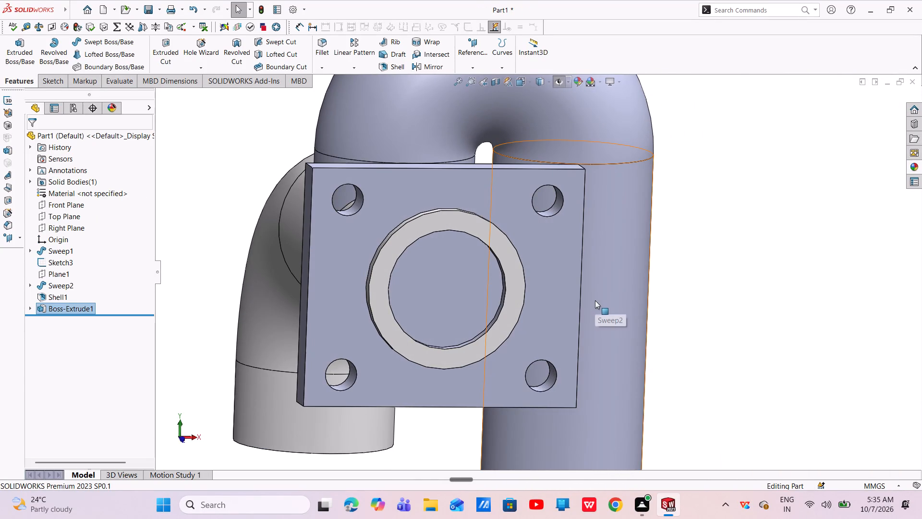
left_click(583, 86)
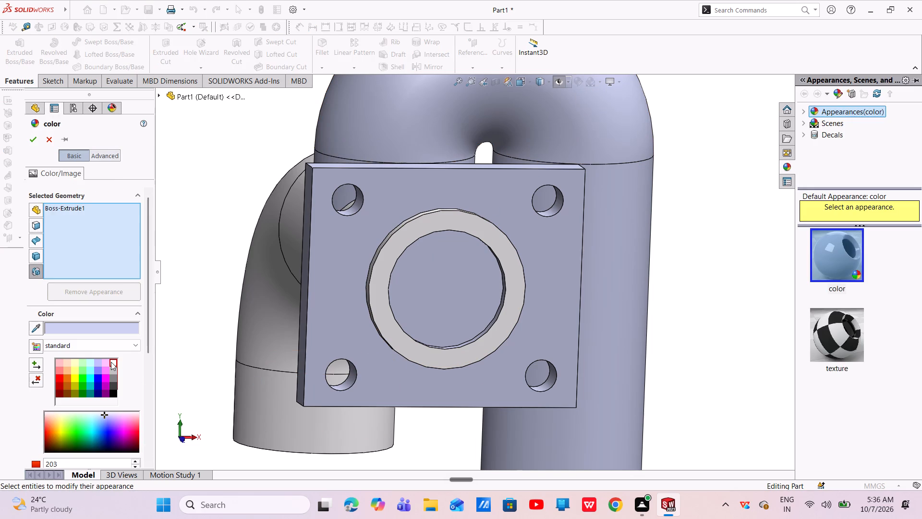
left_click(111, 362)
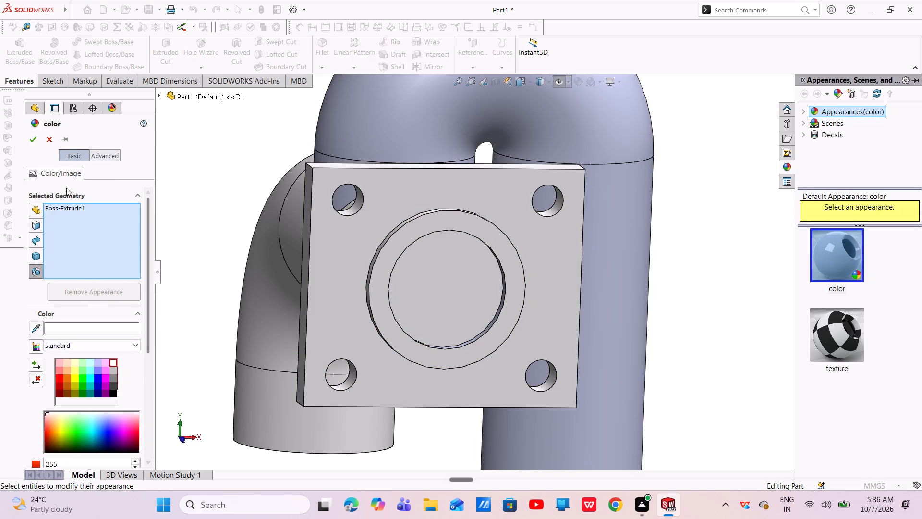
left_click(37, 143)
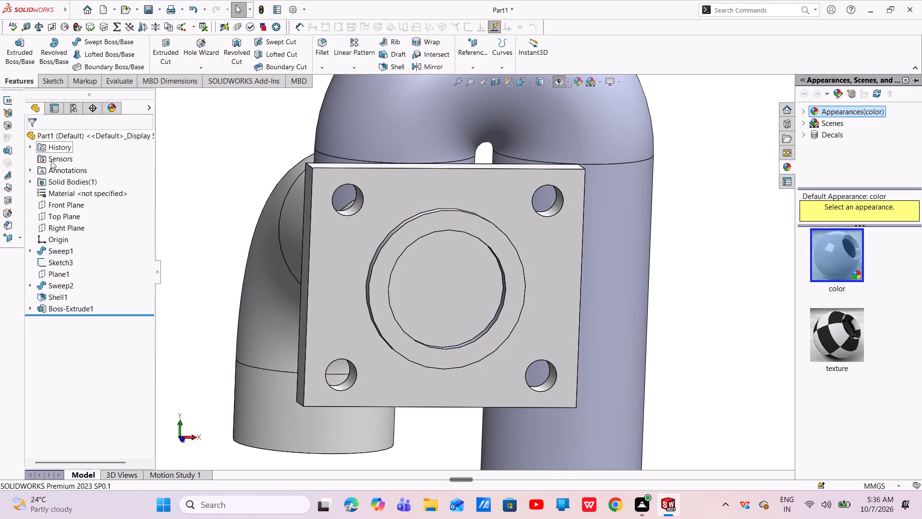
middle_click_drag(670, 367, 541, 395)
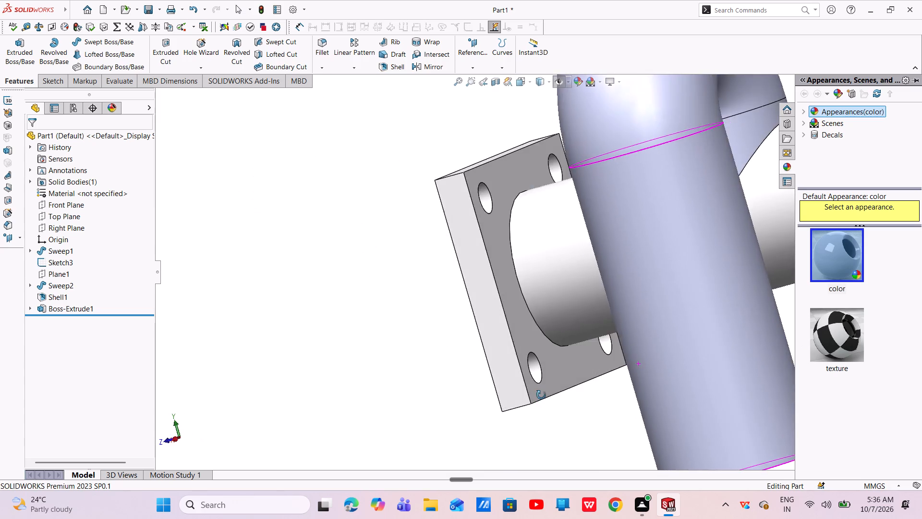
middle_click_drag(541, 395, 577, 400)
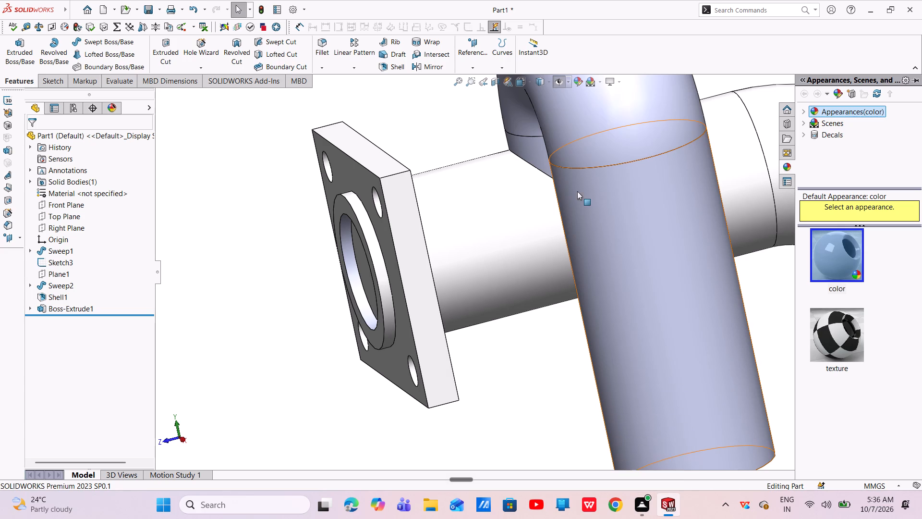
left_click(218, 171)
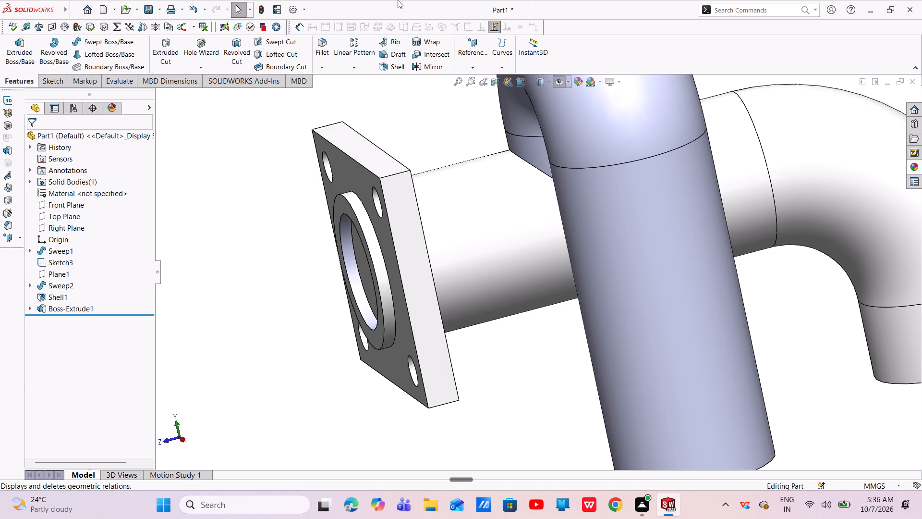
Raise the document's shaded image quality to about 0.066 mm deviation and its wireframe quality to the edge of the red zone.
left_click(297, 10)
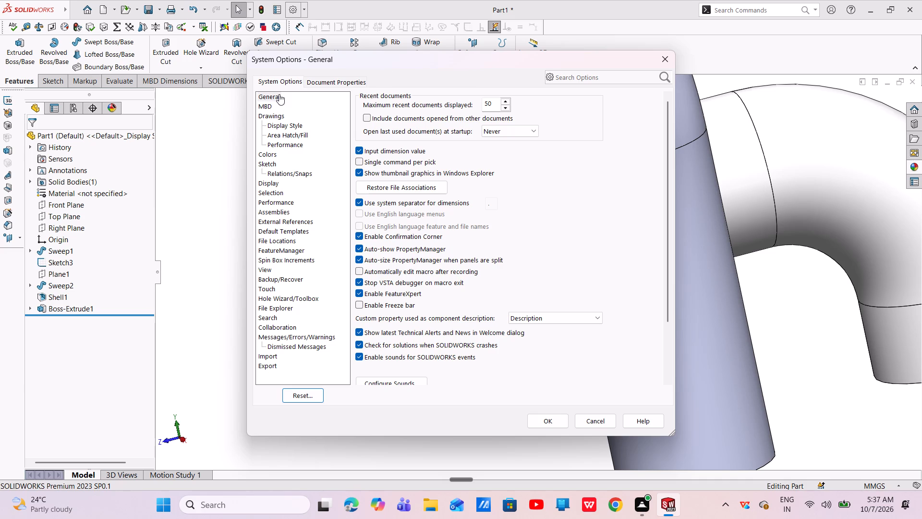
left_click(274, 83)
left_click(321, 81)
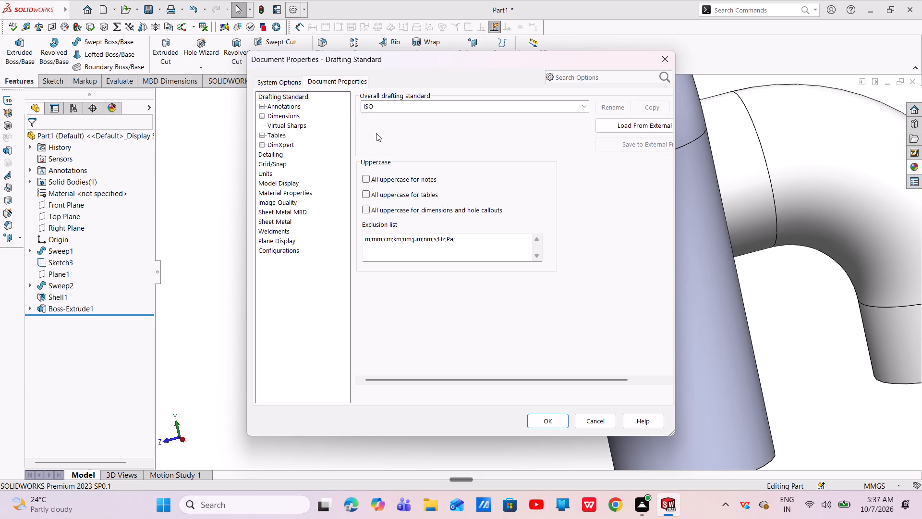
left_click(286, 121)
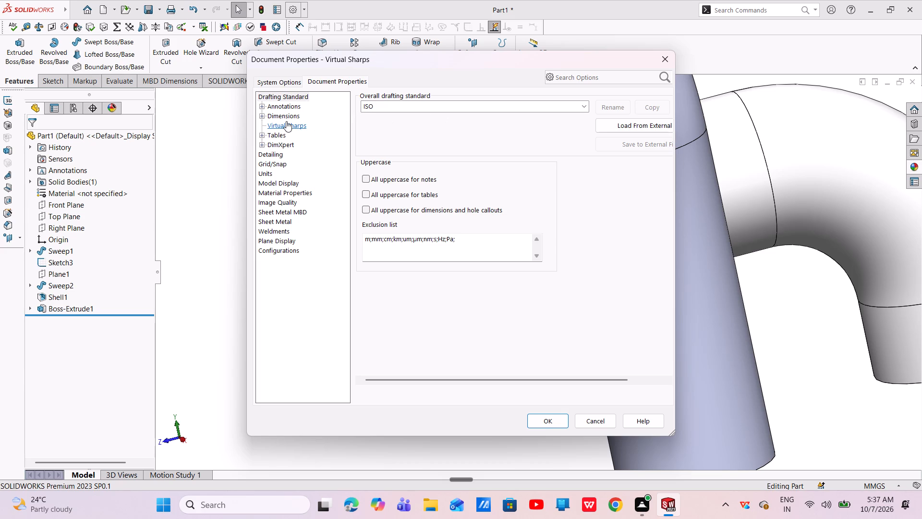
left_click(286, 111)
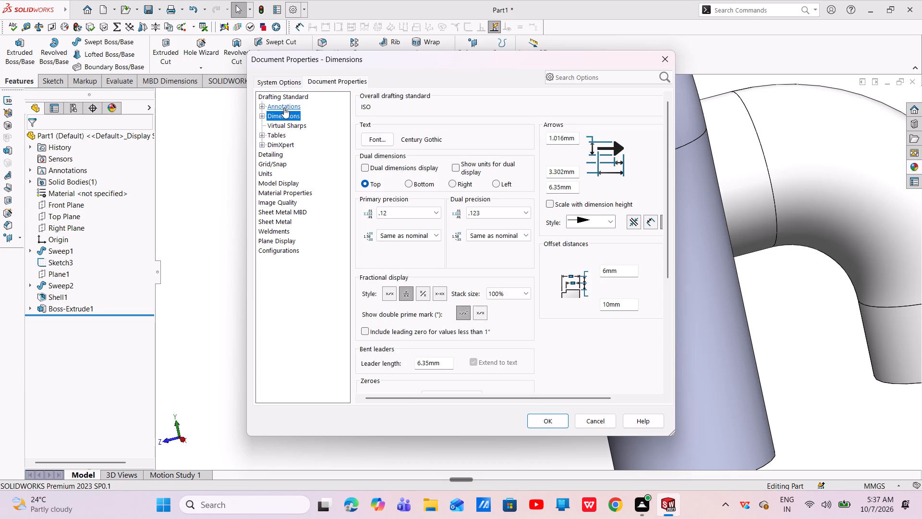
left_click(284, 108)
left_click(282, 131)
left_click(281, 141)
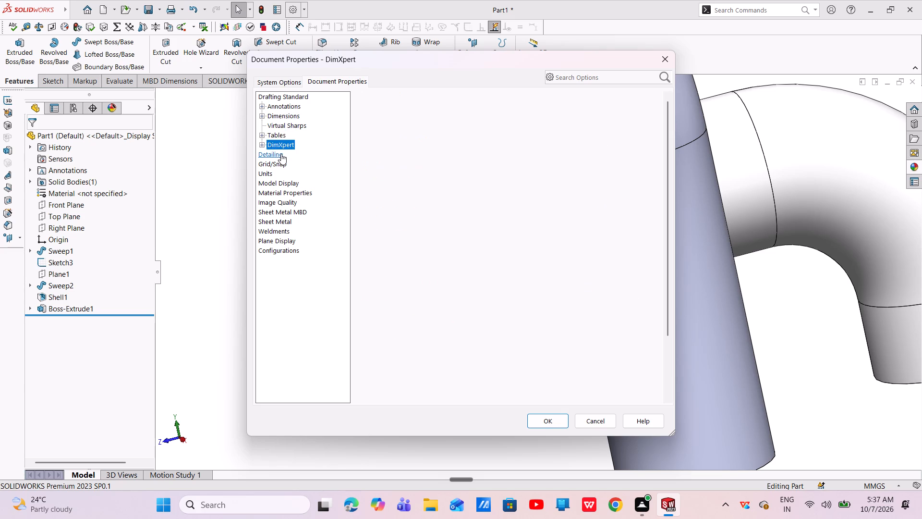
left_click(280, 154)
left_click(280, 166)
left_click(280, 178)
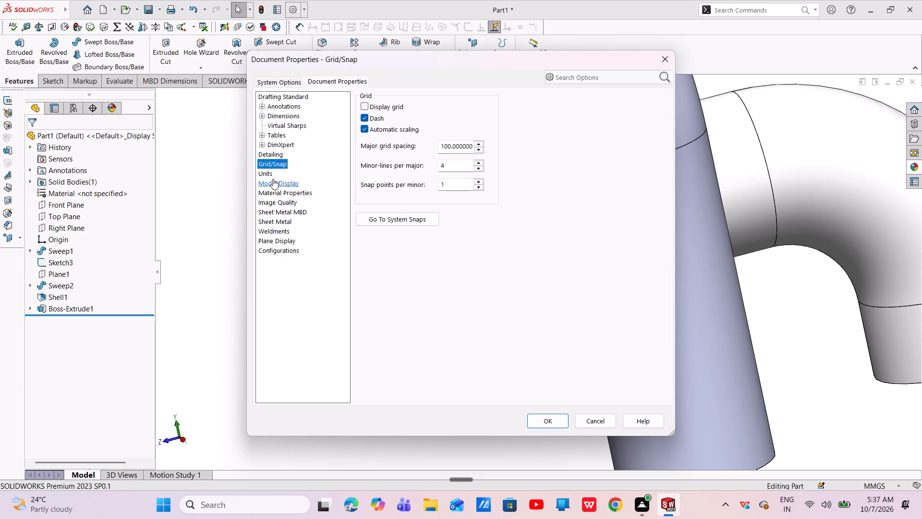
left_click(270, 176)
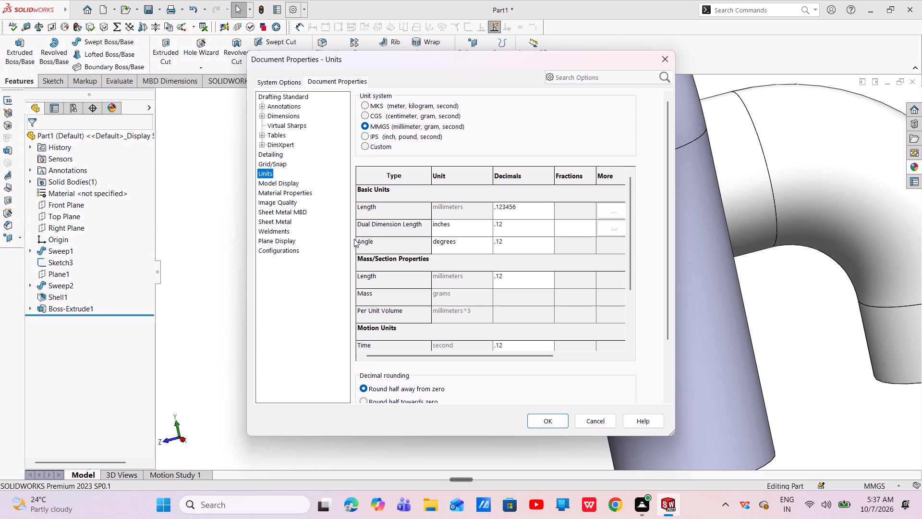
left_click(292, 181)
left_click(291, 191)
left_click(289, 202)
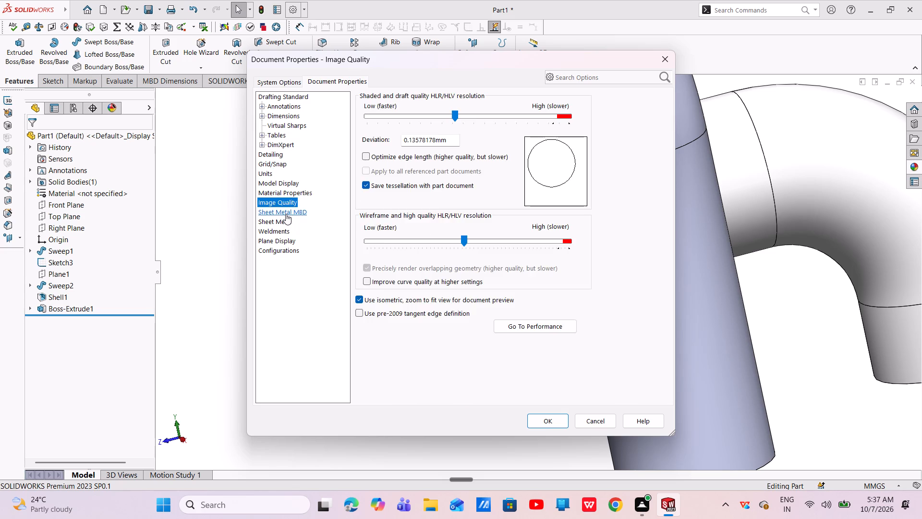
left_click(286, 214)
left_click(287, 200)
left_click_drag(455, 116, 463, 114)
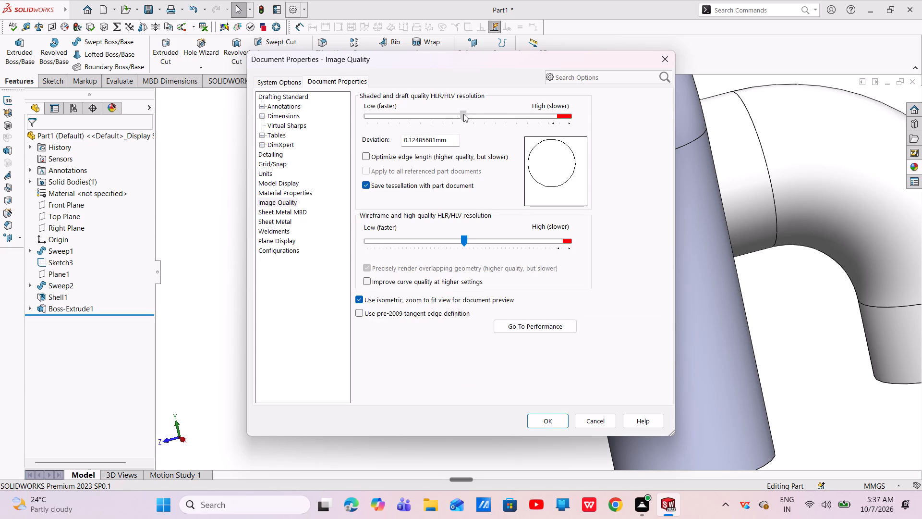
left_click_drag(463, 114, 558, 115)
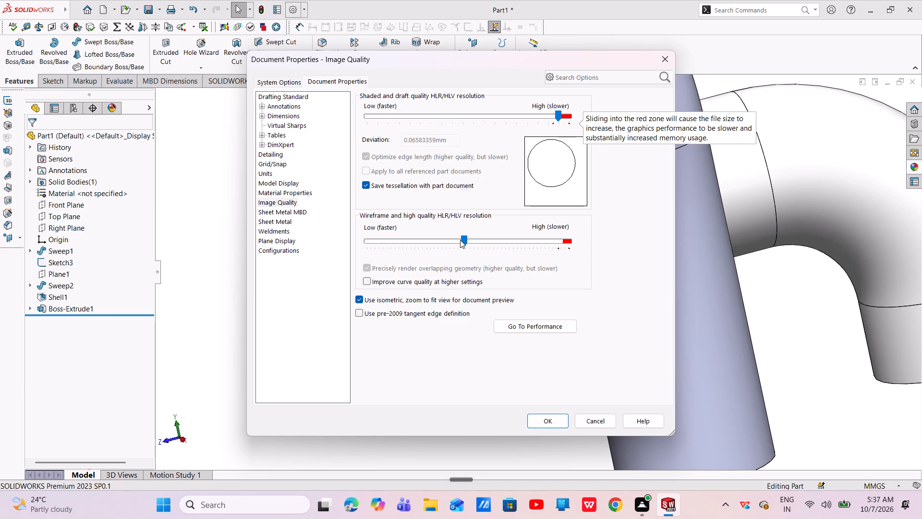
left_click_drag(461, 239, 559, 239)
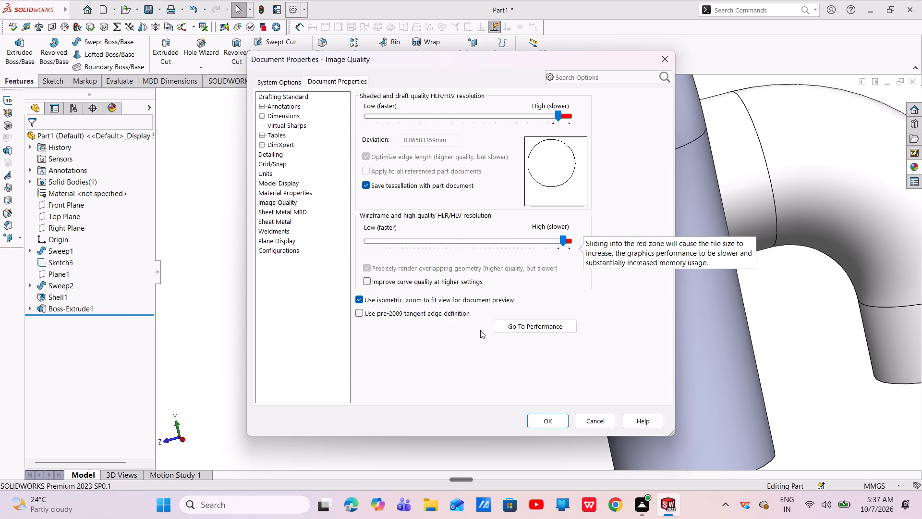
left_click(552, 423)
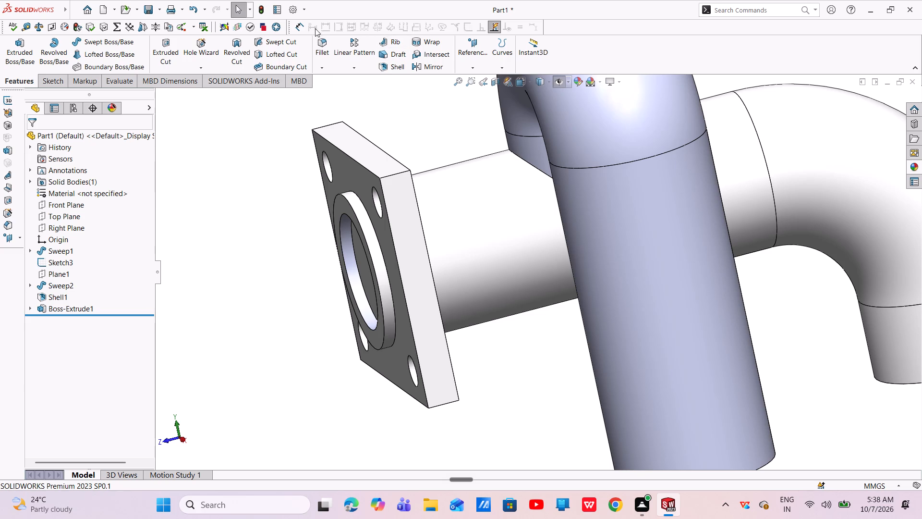
Fillet the four outer corner edges of the square bolt-hole flange with an 8 mm radius.
left_click(321, 47)
left_click(393, 175)
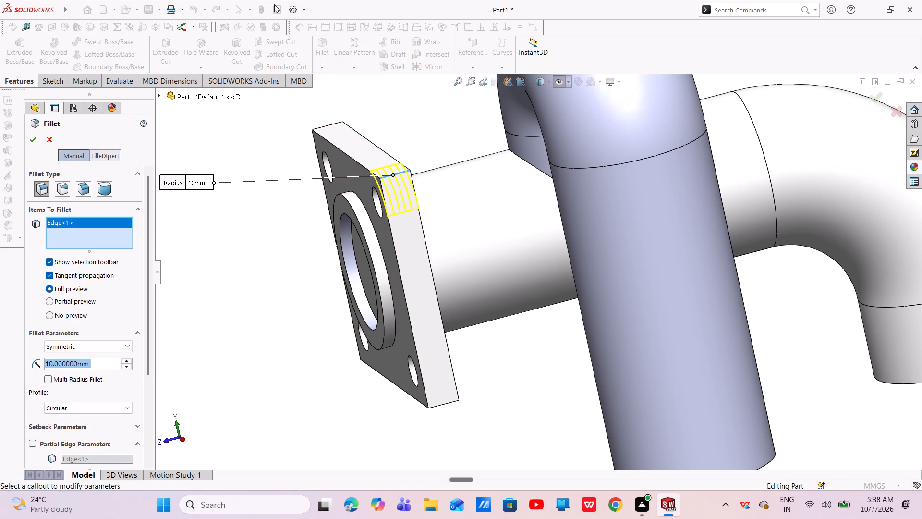
key("BackSpace")
key("8")
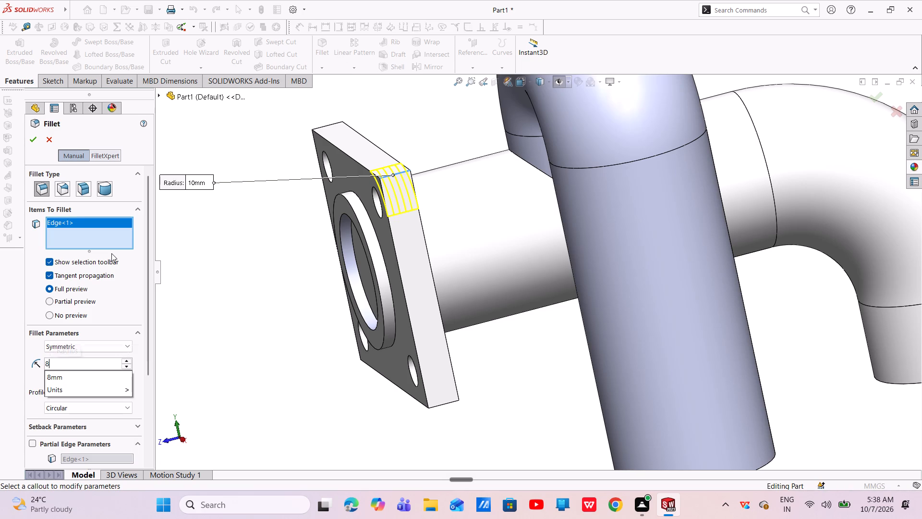
key("Return")
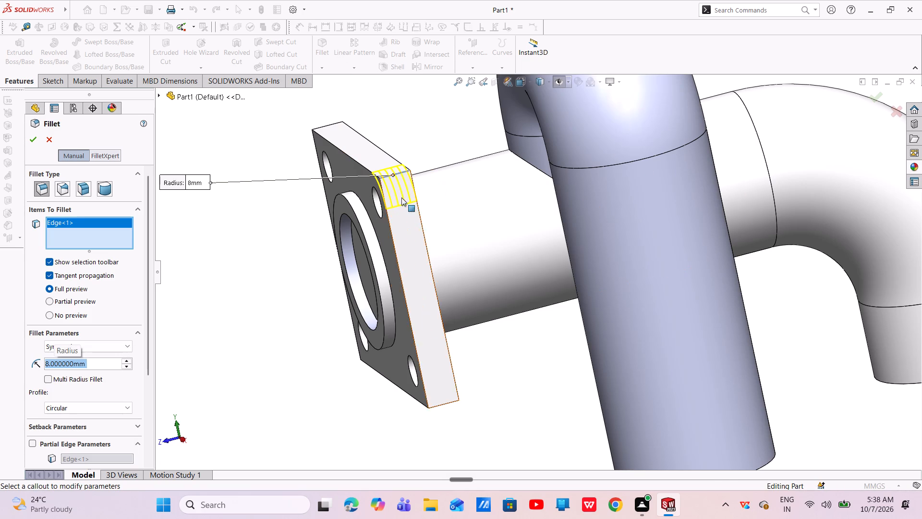
middle_click_drag(408, 205, 452, 193)
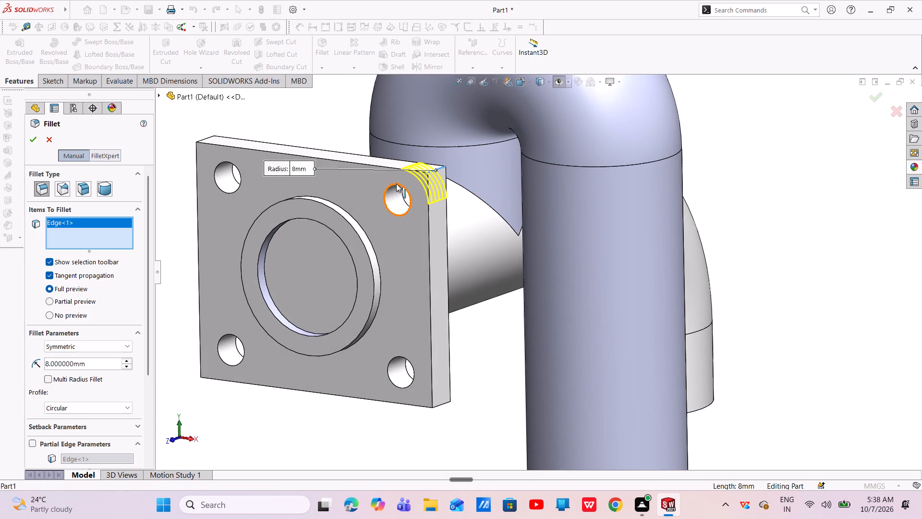
left_click(57, 228)
middle_click_drag(217, 161, 267, 179)
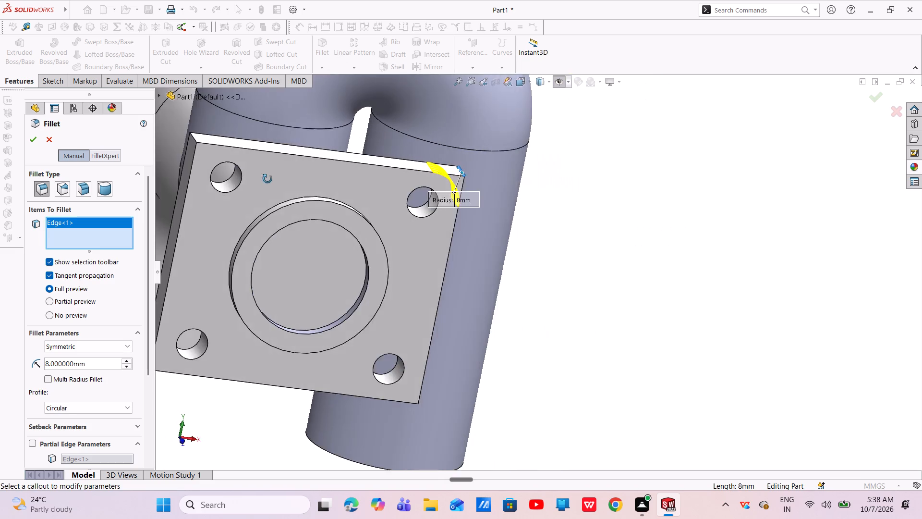
middle_click_drag(267, 179, 276, 186)
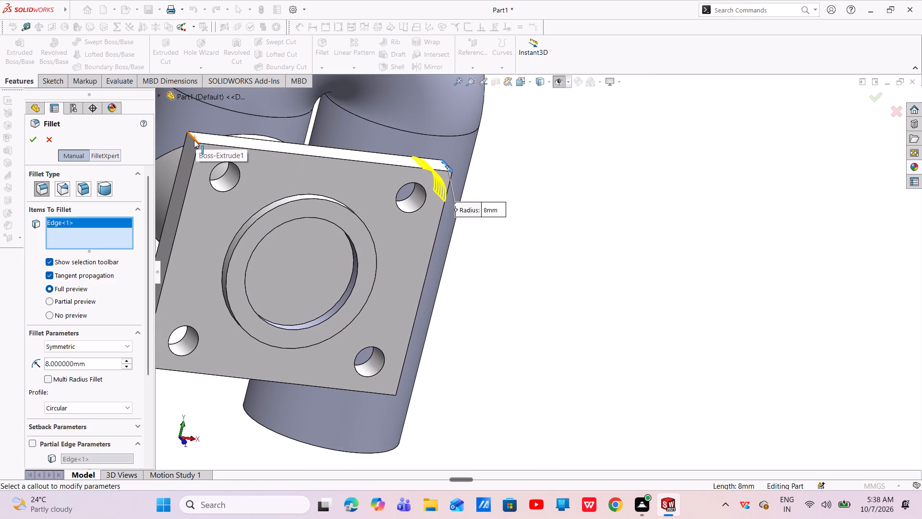
left_click(194, 140)
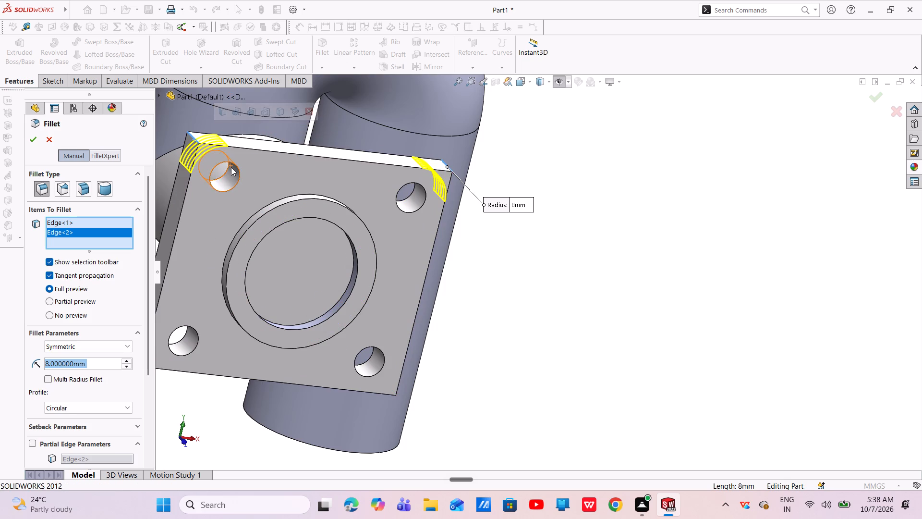
scroll(231, 167, "up", 5)
scroll(358, 274, "down", 3)
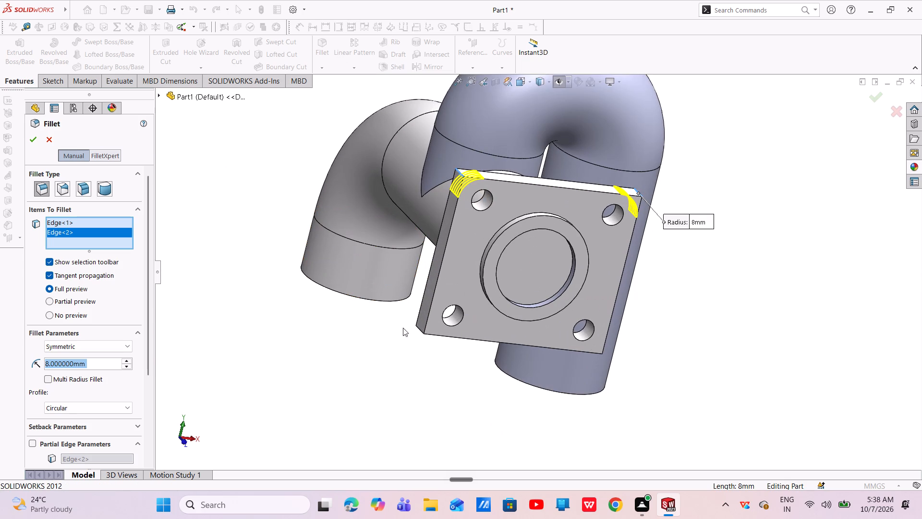
left_click(419, 331)
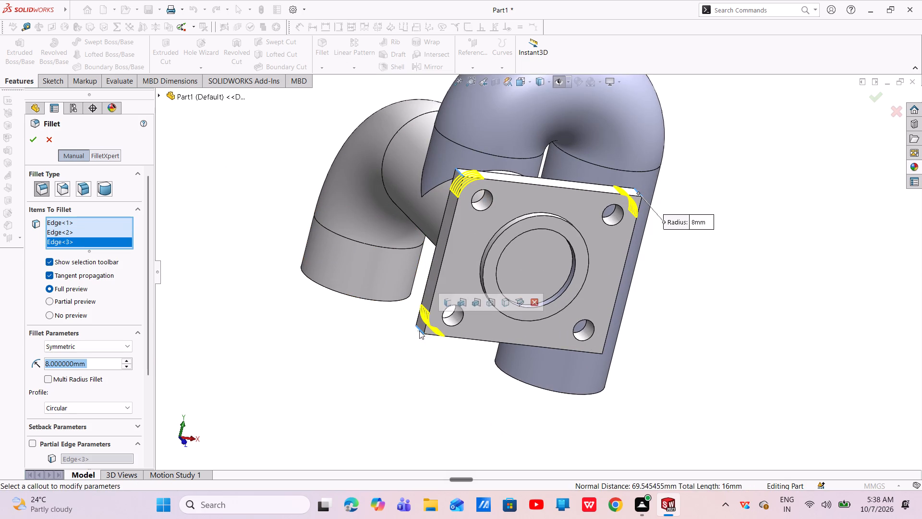
middle_click_drag(622, 364, 540, 320)
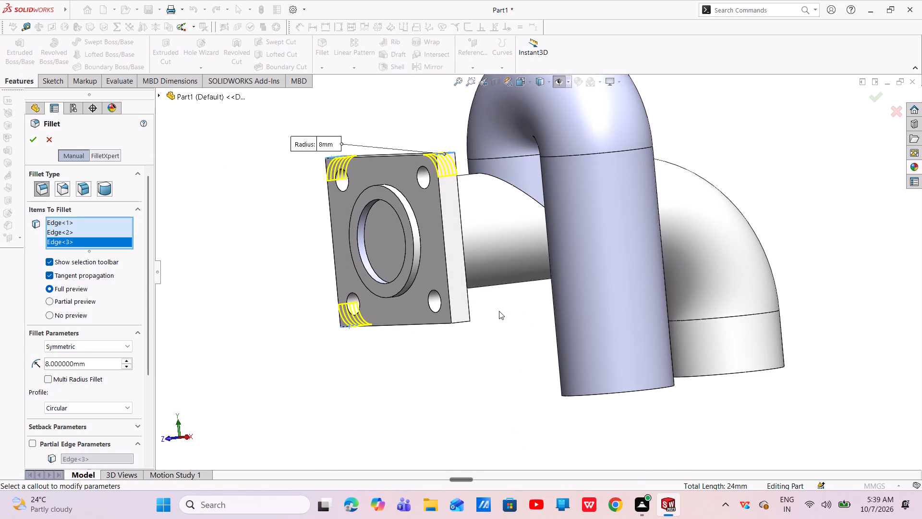
left_click(464, 322)
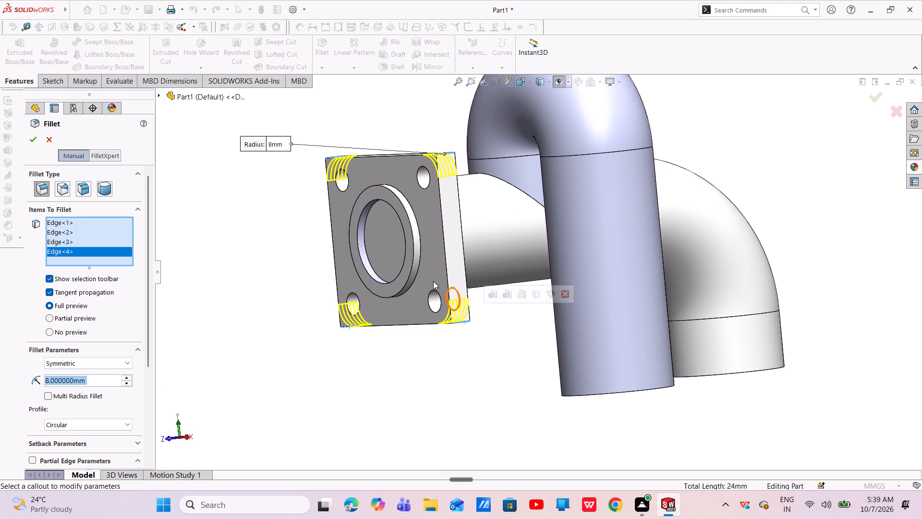
left_click(32, 136)
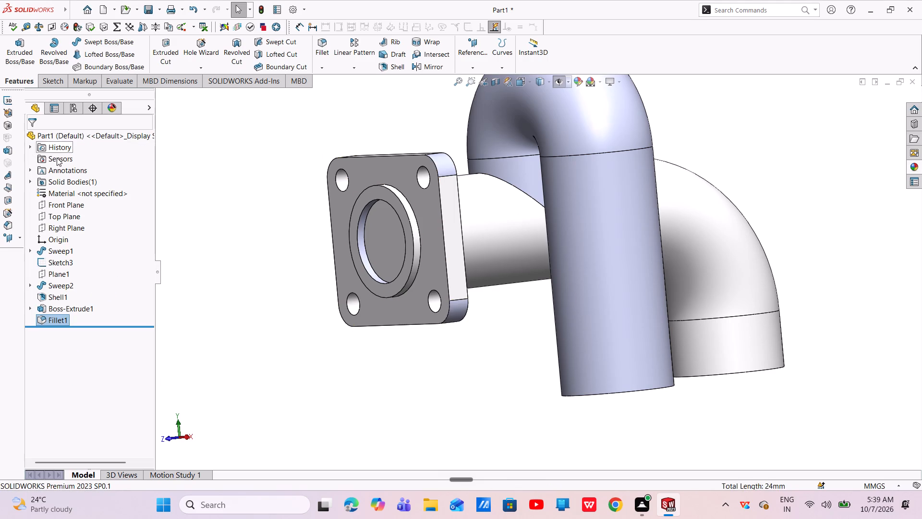
Apply a white colour appearance to the flange's corner fillet feature.
middle_click_drag(418, 210, 496, 235)
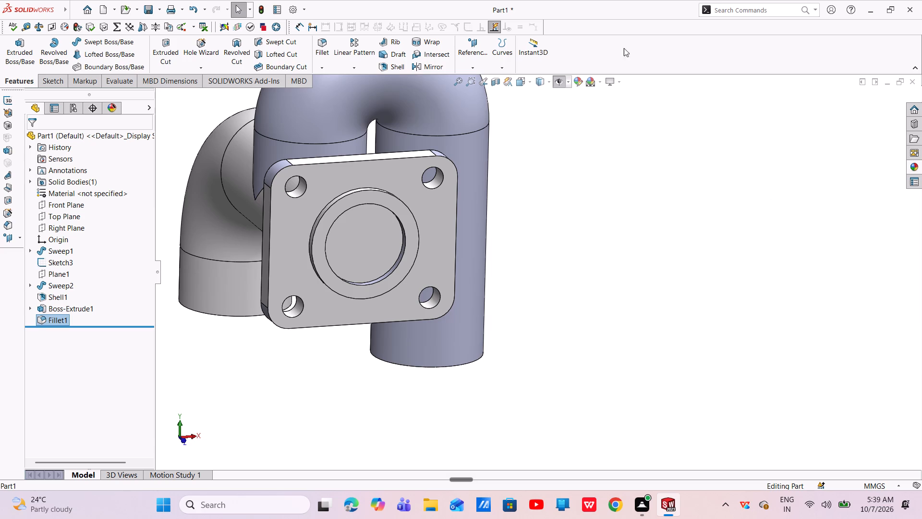
left_click(579, 87)
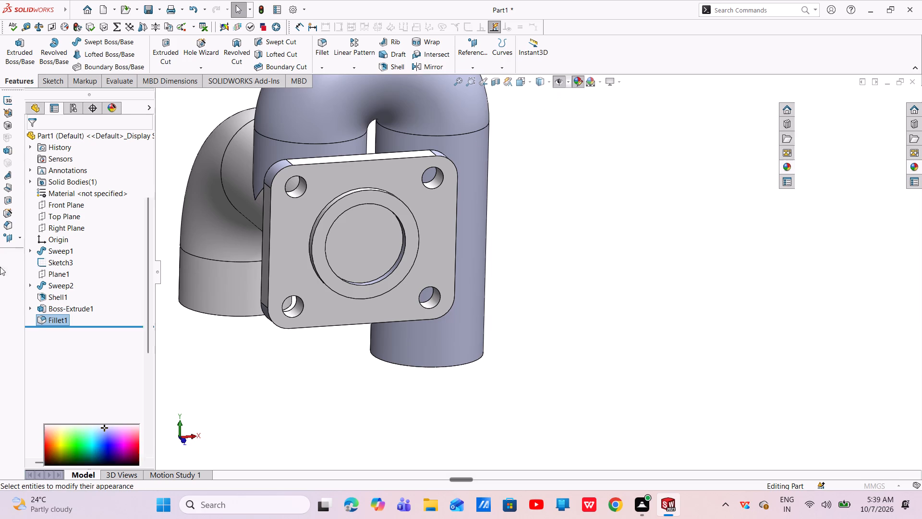
left_click(116, 362)
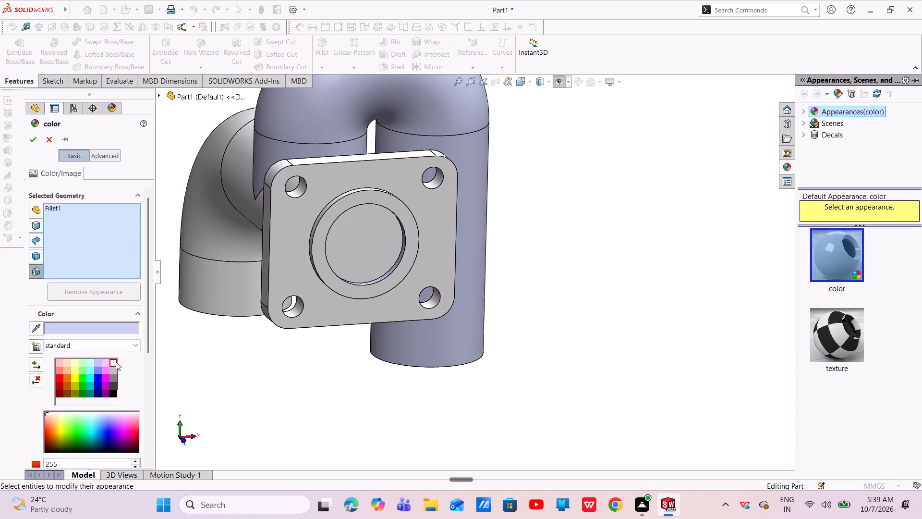
left_click(37, 144)
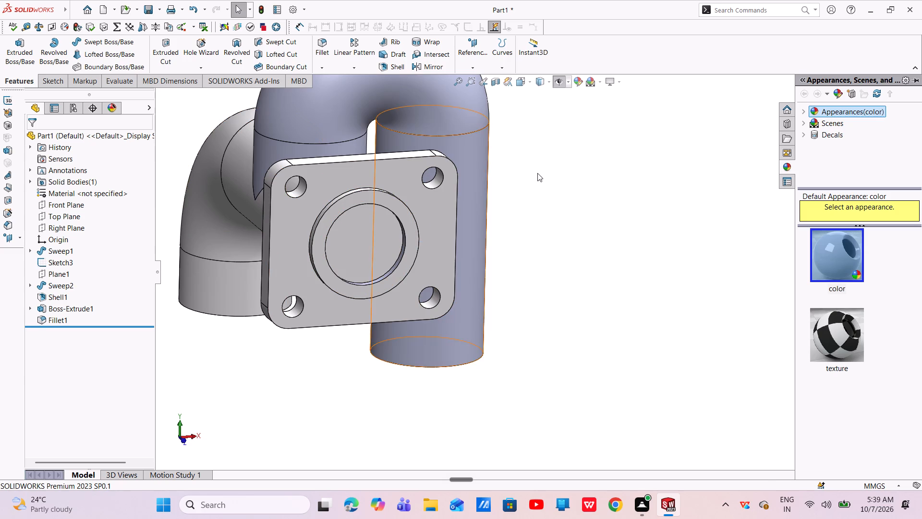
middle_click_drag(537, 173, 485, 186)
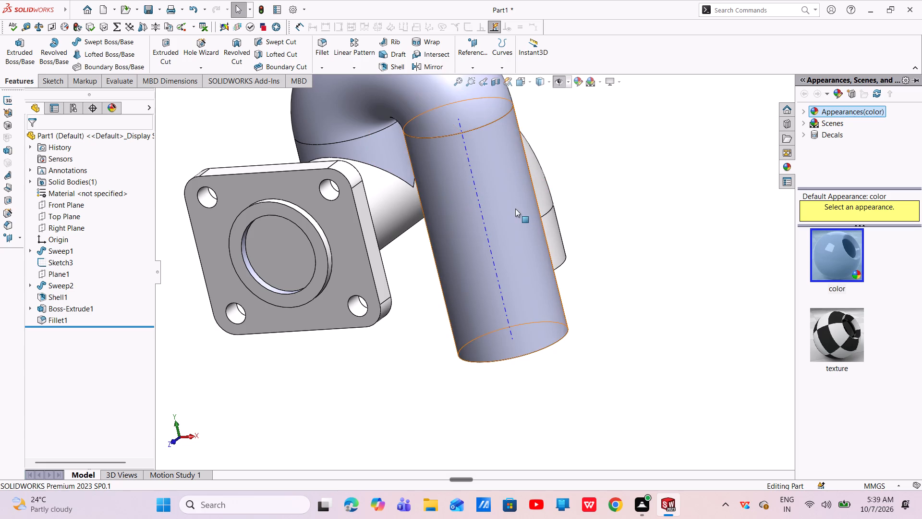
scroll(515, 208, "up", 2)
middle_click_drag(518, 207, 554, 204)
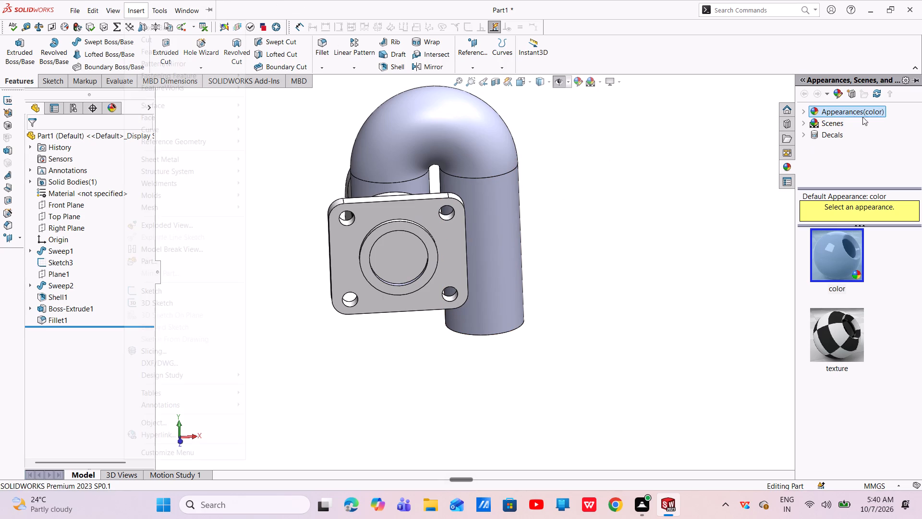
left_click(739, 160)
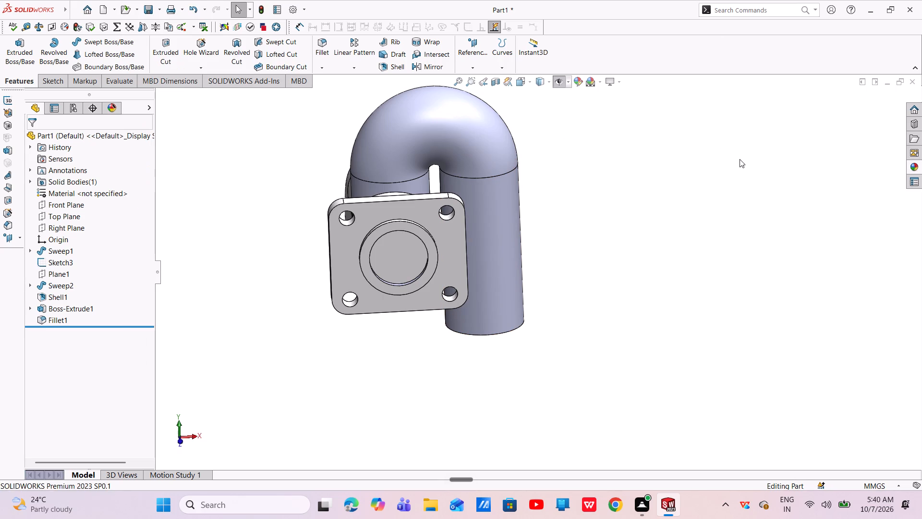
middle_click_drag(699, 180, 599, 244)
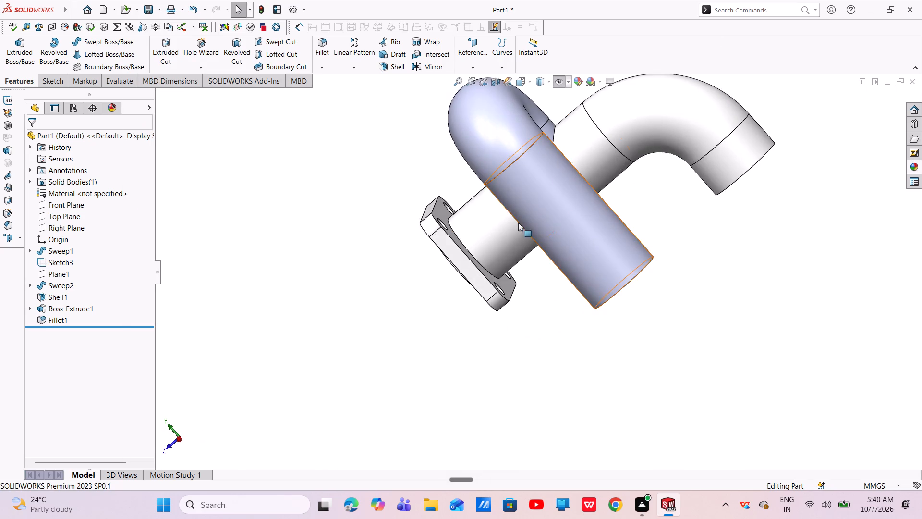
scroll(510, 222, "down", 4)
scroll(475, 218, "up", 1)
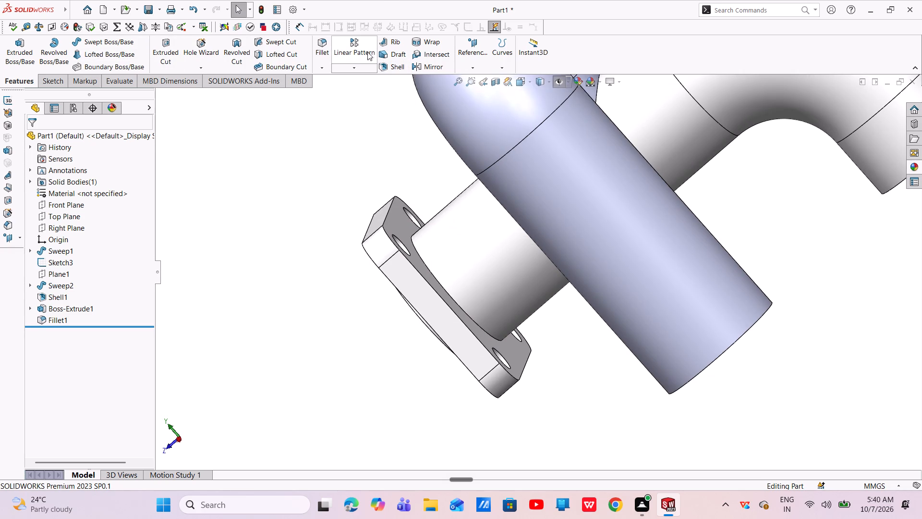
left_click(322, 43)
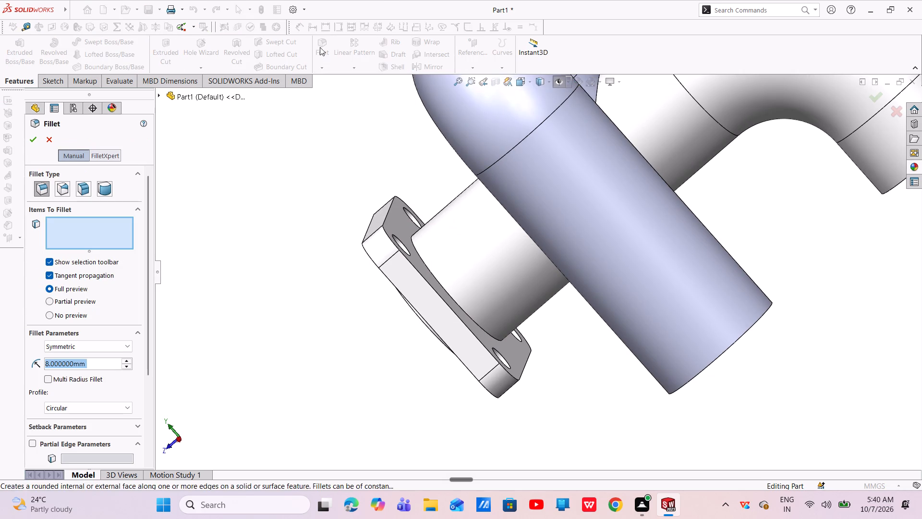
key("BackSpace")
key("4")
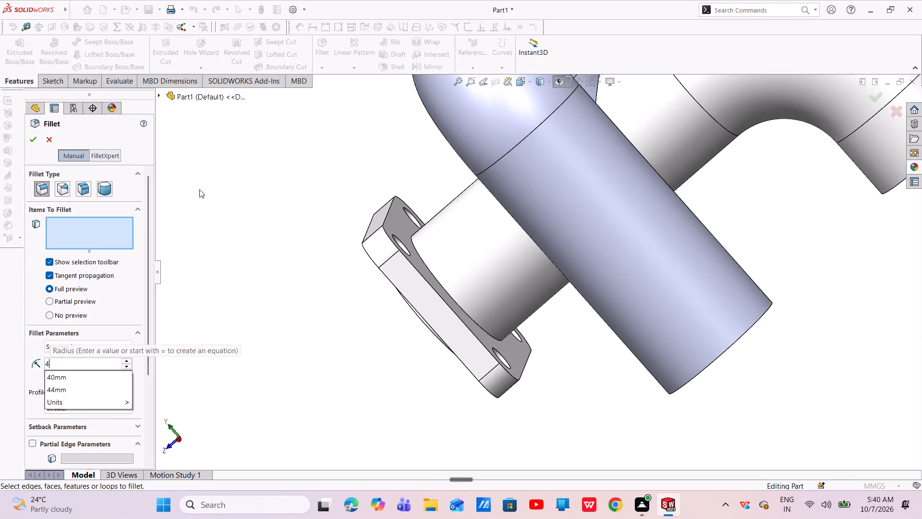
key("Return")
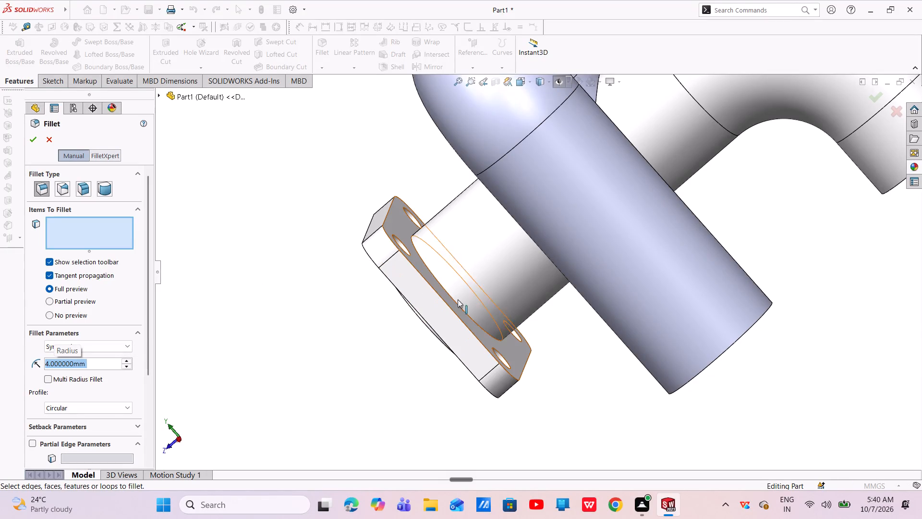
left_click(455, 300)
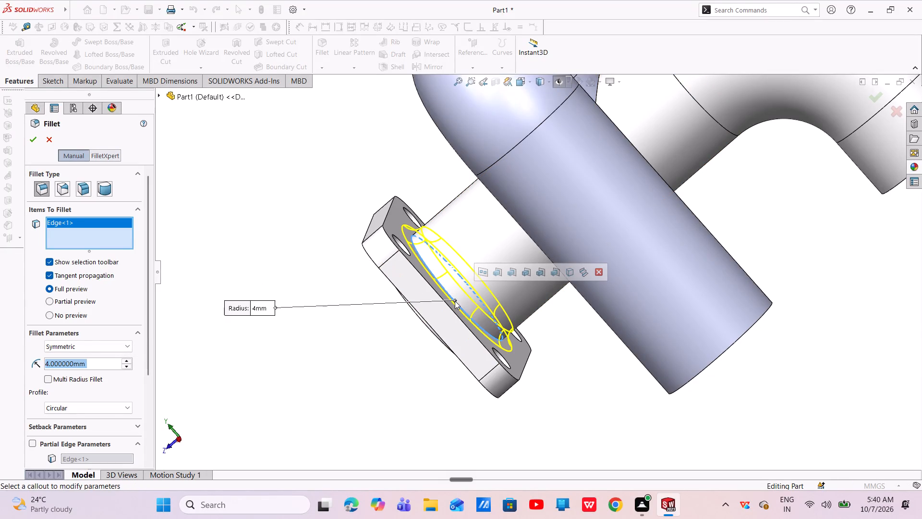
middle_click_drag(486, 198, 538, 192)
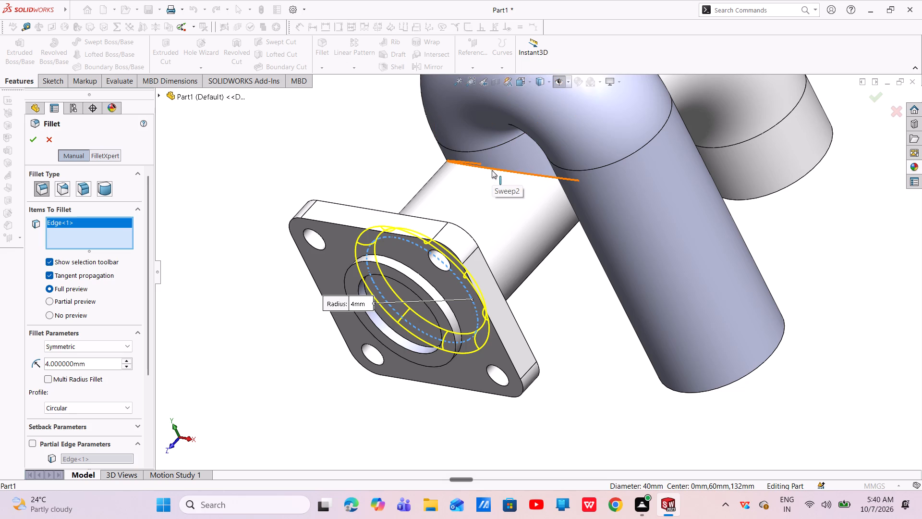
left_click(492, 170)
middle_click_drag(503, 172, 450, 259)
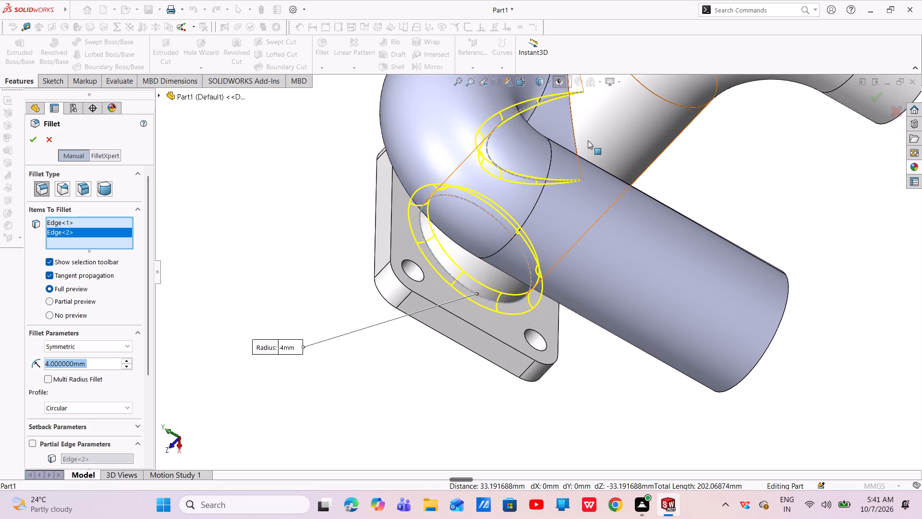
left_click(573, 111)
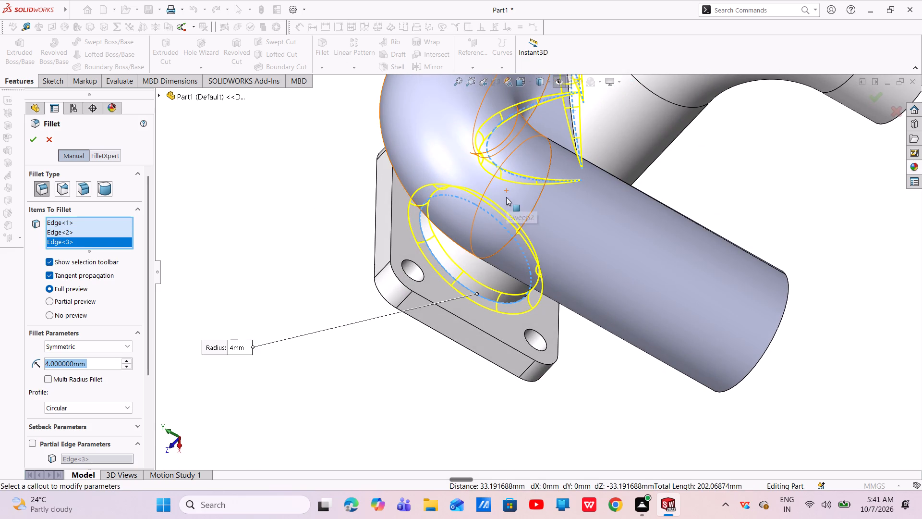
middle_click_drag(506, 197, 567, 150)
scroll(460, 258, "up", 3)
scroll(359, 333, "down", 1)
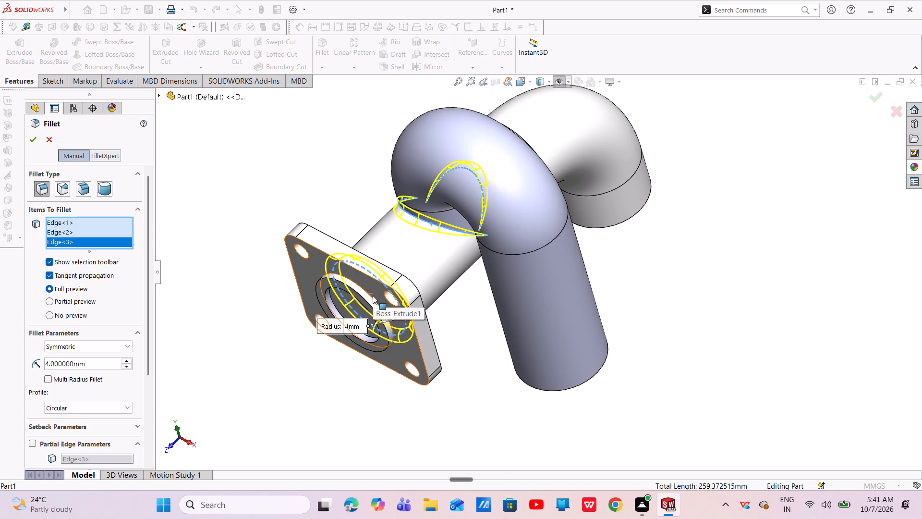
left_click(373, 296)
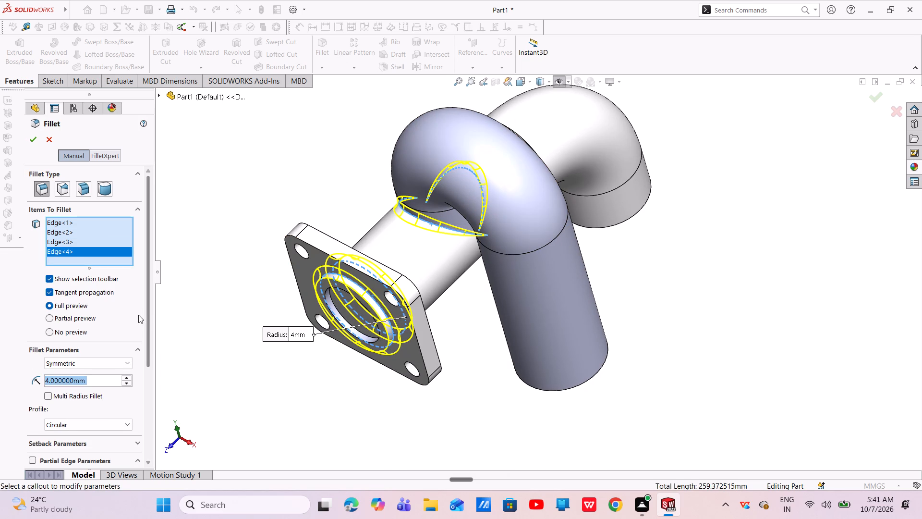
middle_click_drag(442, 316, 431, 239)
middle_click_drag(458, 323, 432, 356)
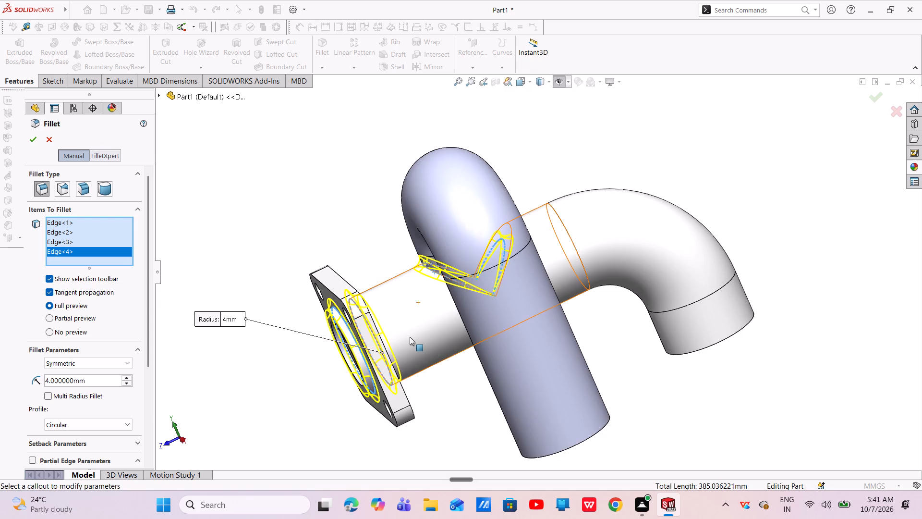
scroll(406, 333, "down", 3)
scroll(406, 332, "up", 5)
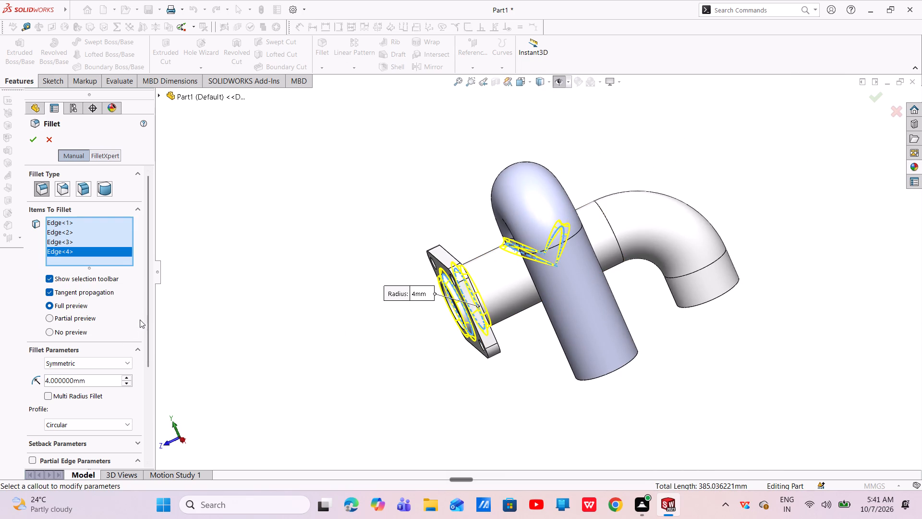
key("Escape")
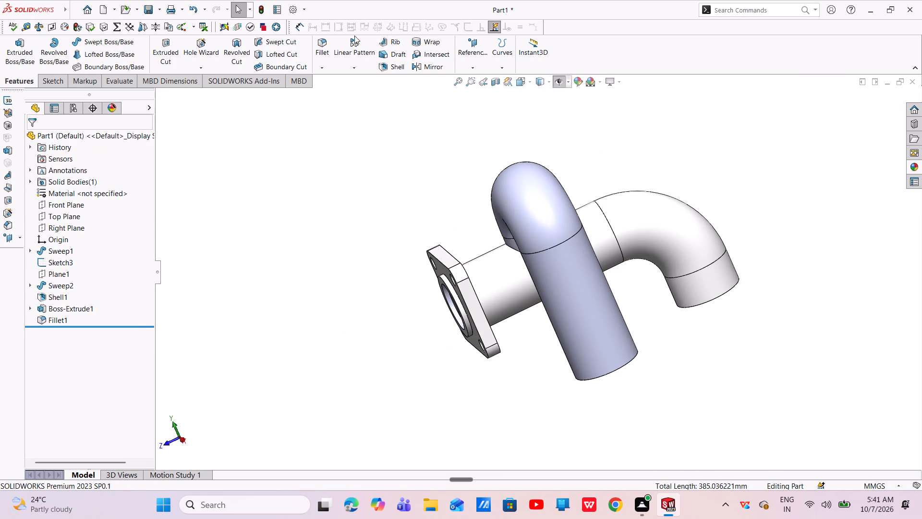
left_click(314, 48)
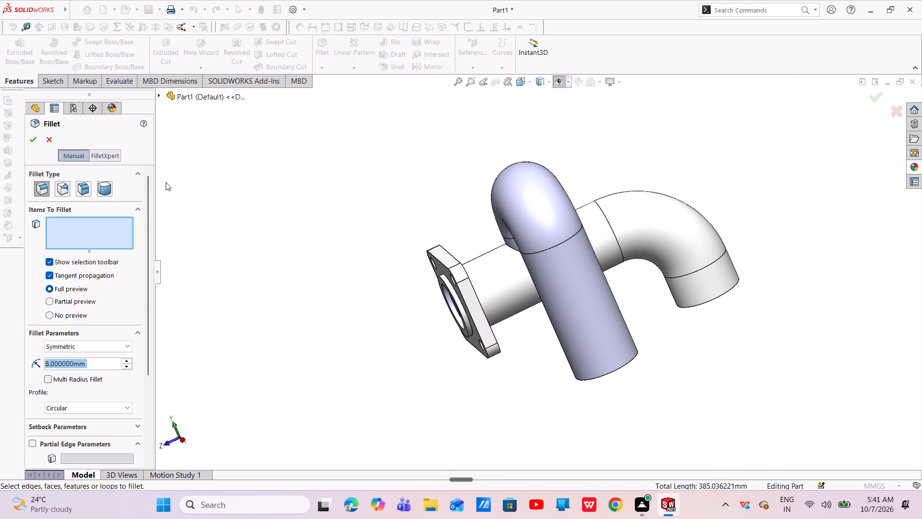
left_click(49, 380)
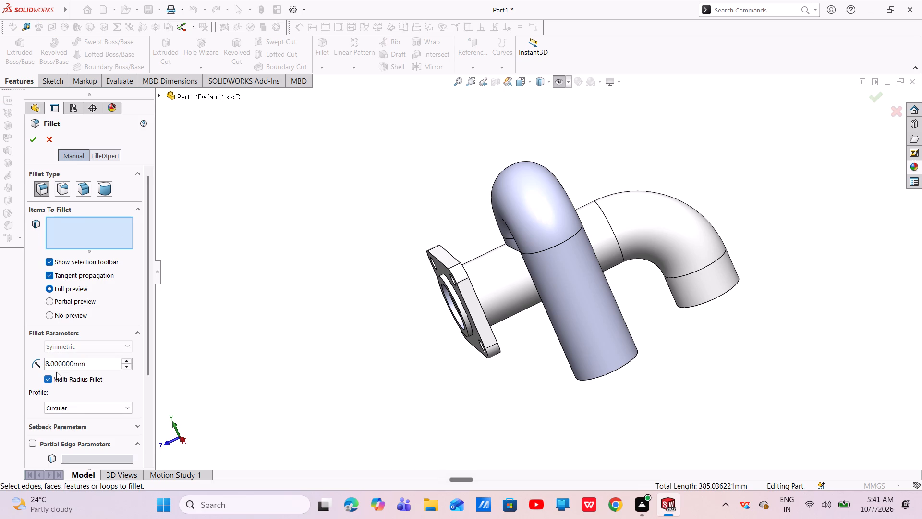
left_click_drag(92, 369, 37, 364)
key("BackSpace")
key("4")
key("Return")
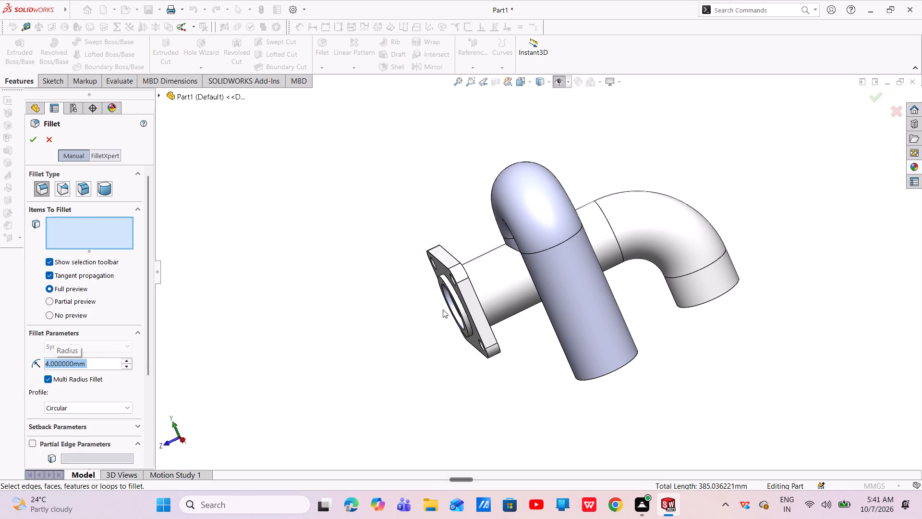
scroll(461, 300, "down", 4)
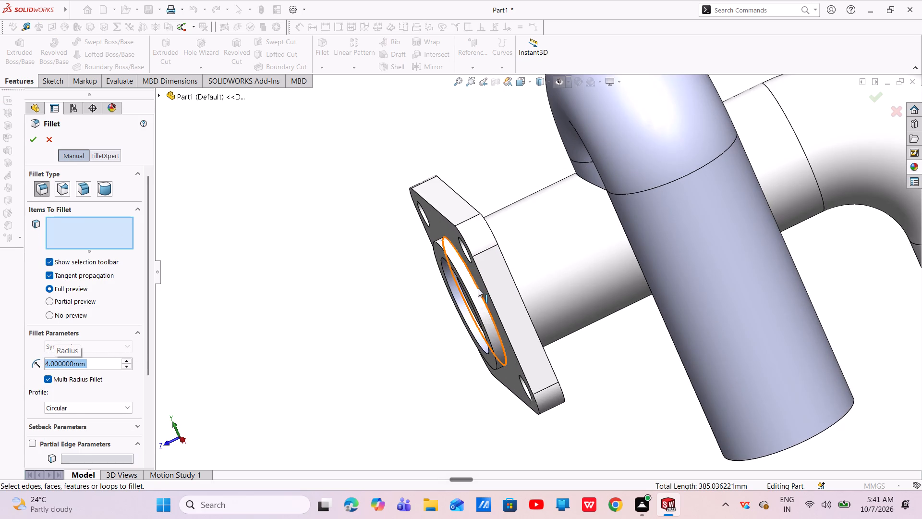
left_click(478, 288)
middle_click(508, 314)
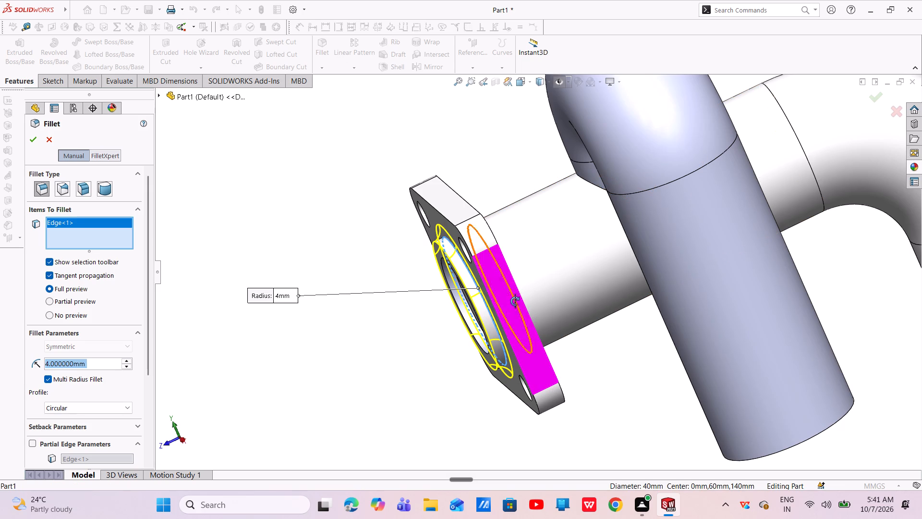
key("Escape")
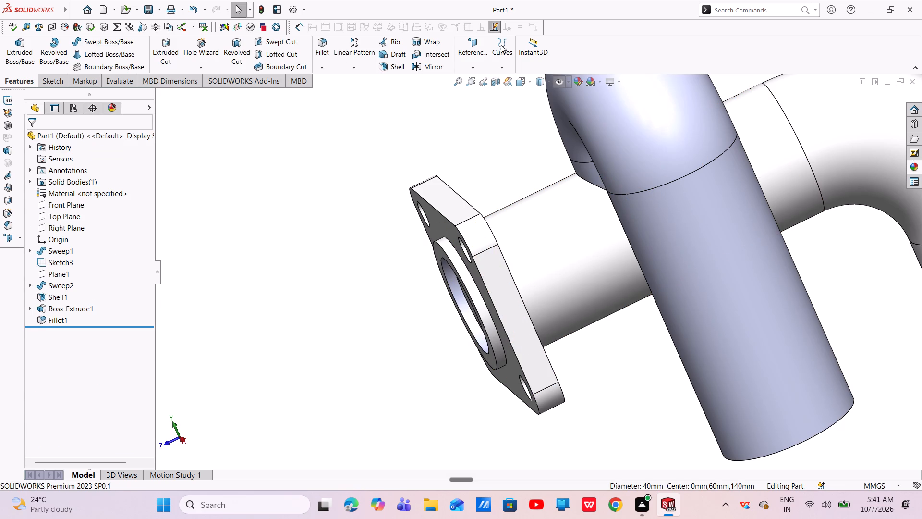
Set up a 4 mm multi-radius fillet on the pipe edges at the flange's front and back faces and both pipe-to-pipe junction edges.
left_click(331, 45)
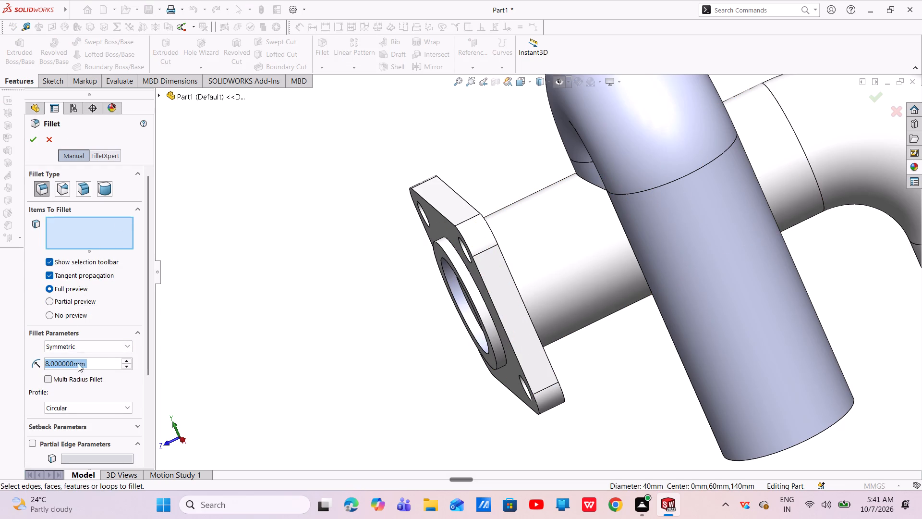
key("BackSpace")
key("4")
key("Return")
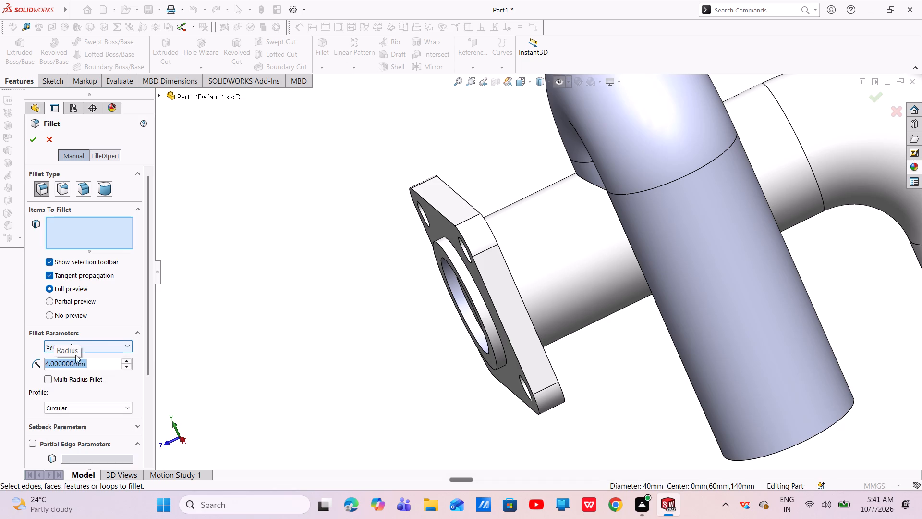
left_click(47, 381)
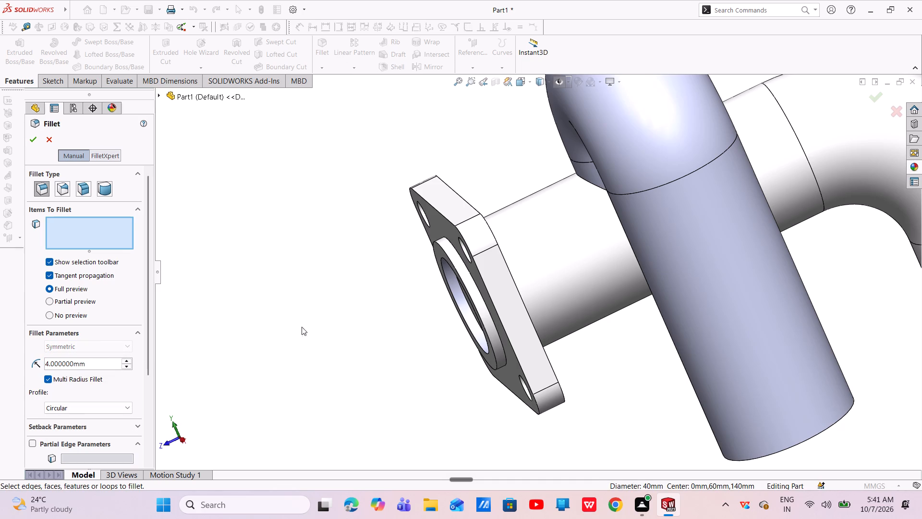
left_click(474, 283)
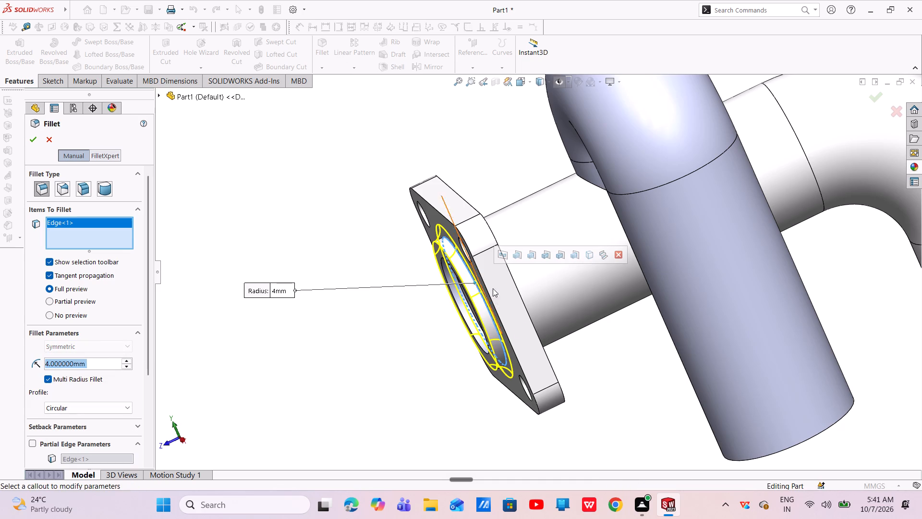
middle_click_drag(561, 292, 533, 309)
scroll(561, 292, "down", 1)
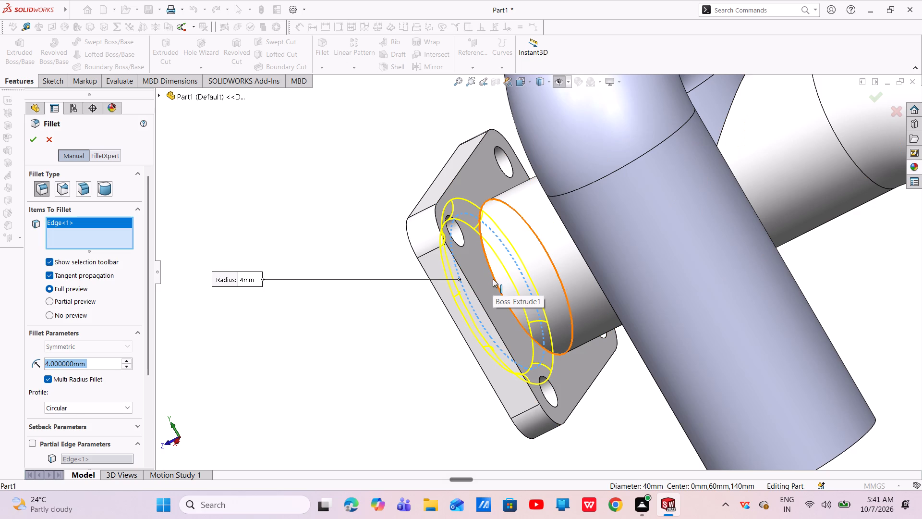
left_click(494, 276)
scroll(494, 277, "up", 4)
middle_click_drag(510, 280, 575, 302)
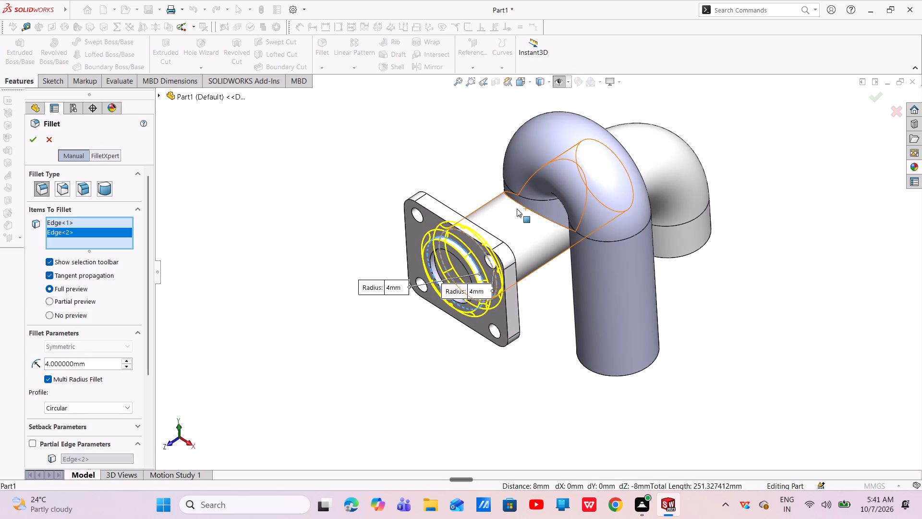
left_click(520, 204)
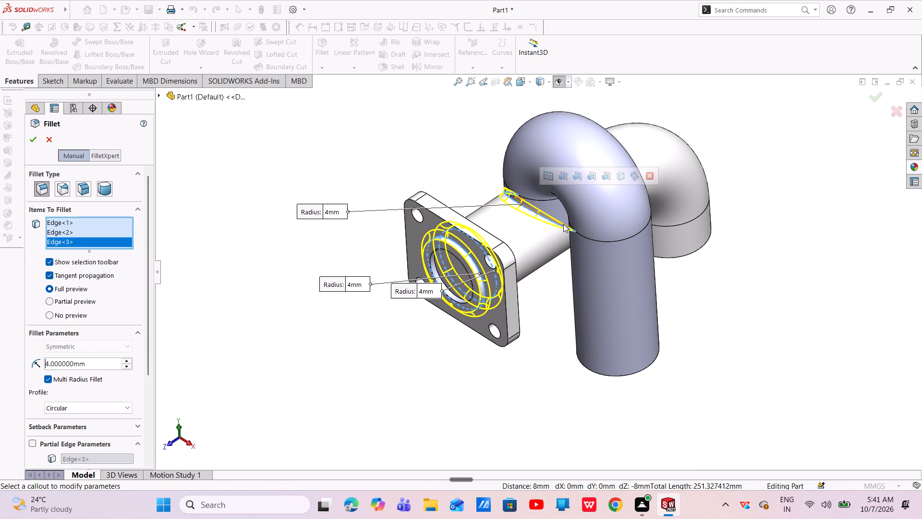
middle_click_drag(563, 224, 511, 321)
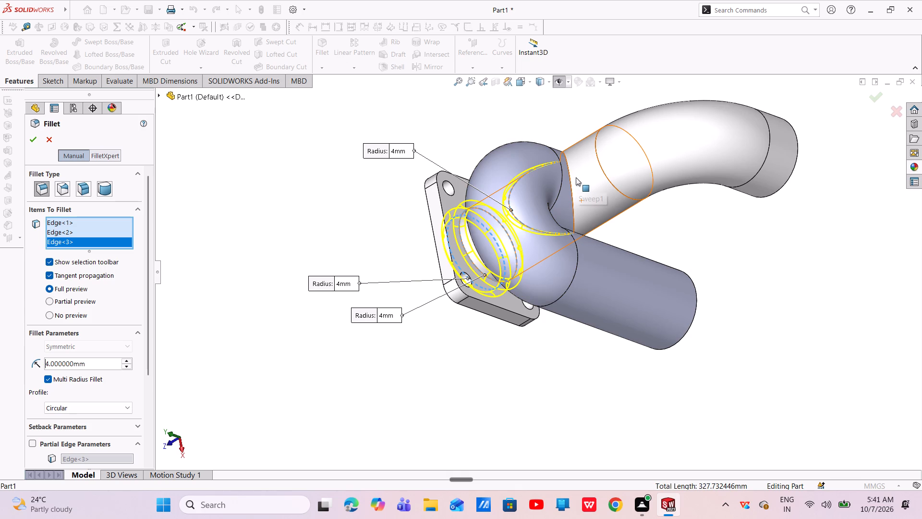
left_click(568, 164)
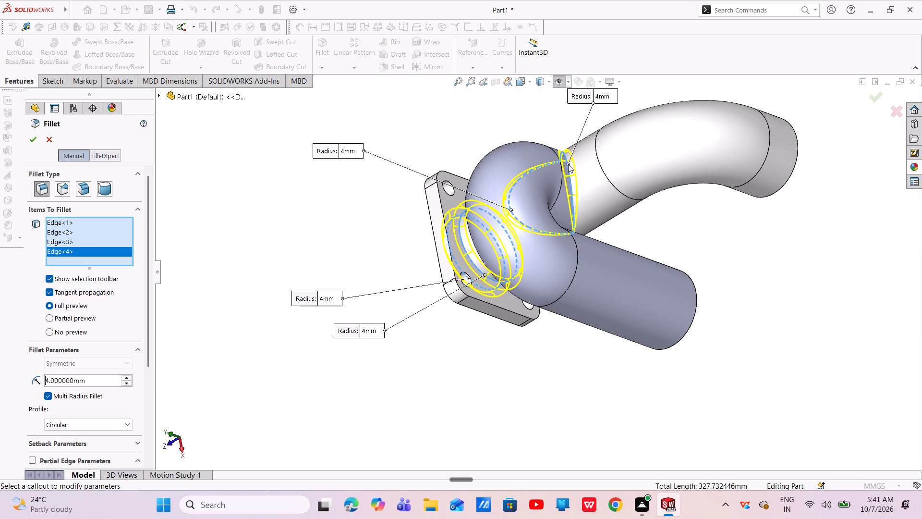
scroll(561, 223, "up", 2)
middle_click_drag(562, 240, 606, 187)
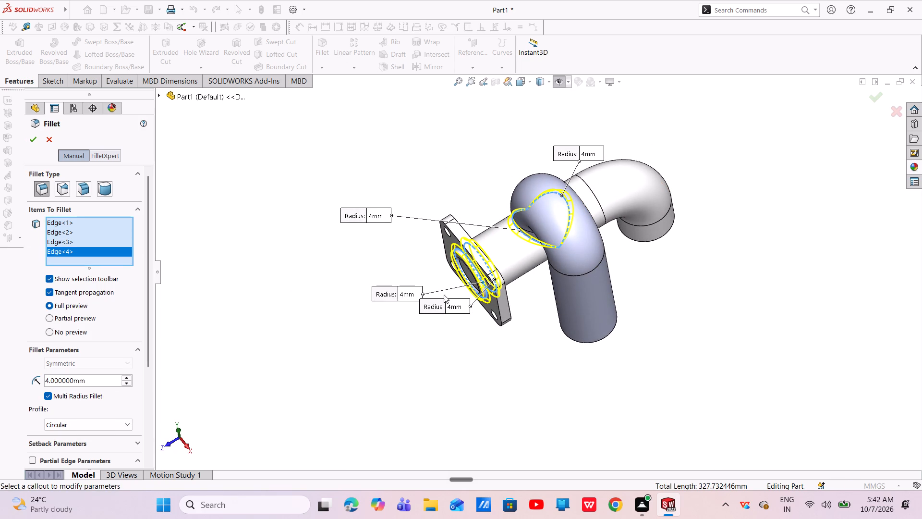
Set the fillet radius of the pipe edge on the flange's front face to 2 mm and apply the multi-radius fillet.
left_click_drag(461, 304, 574, 282)
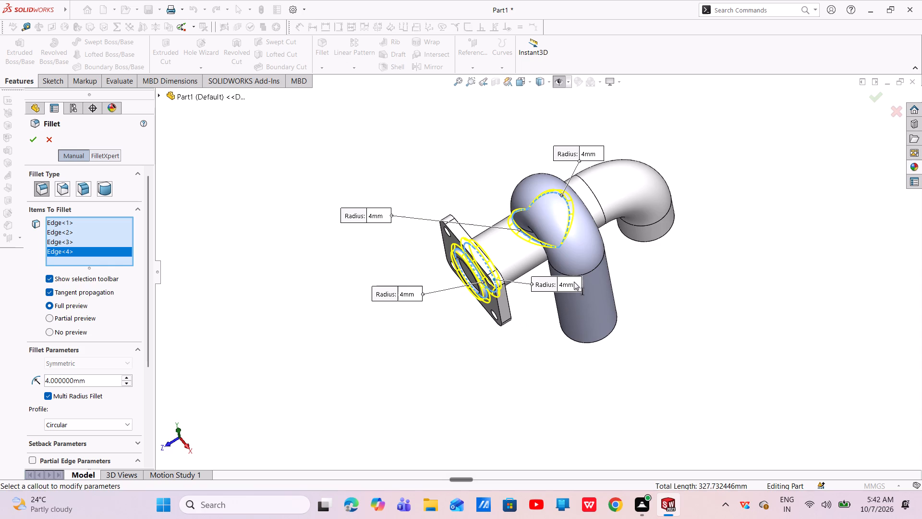
left_click_drag(574, 282, 574, 282)
scroll(509, 291, "down", 6)
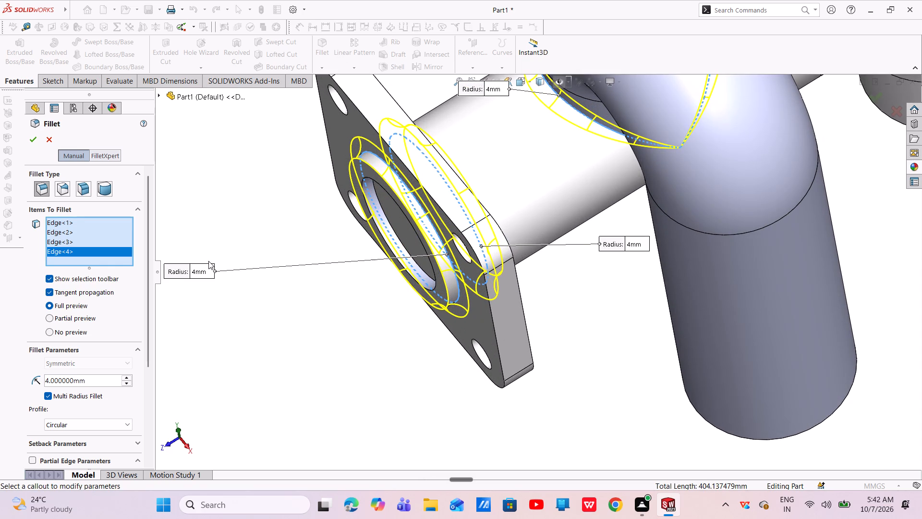
double_click(202, 272)
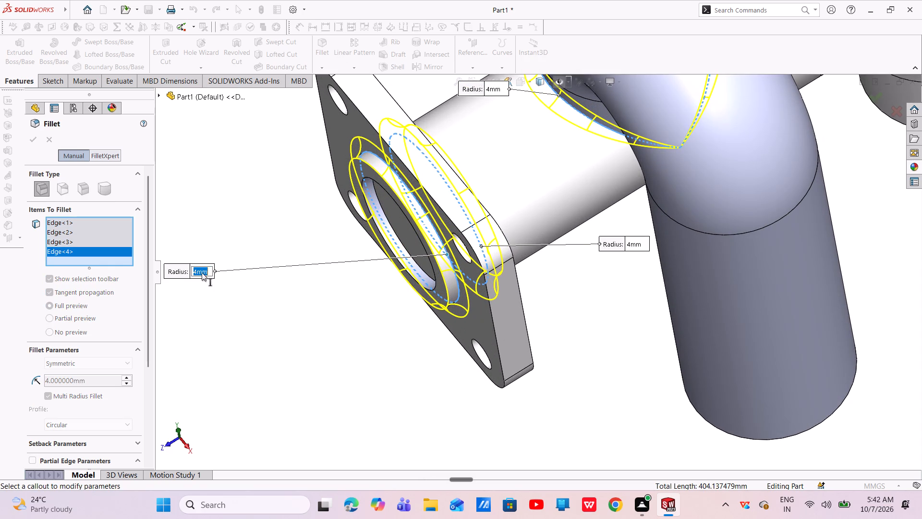
key("BackSpace")
key("2")
key("Return")
scroll(373, 258, "up", 2)
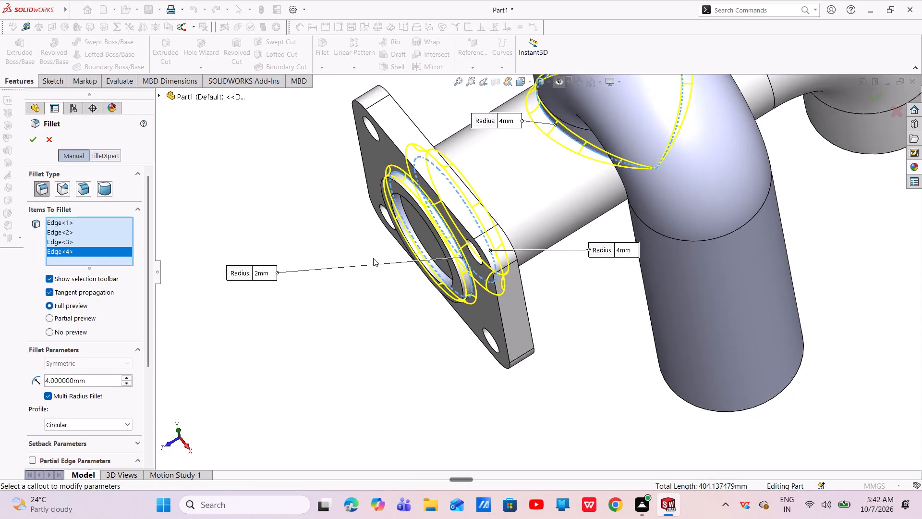
scroll(373, 258, "up", 2)
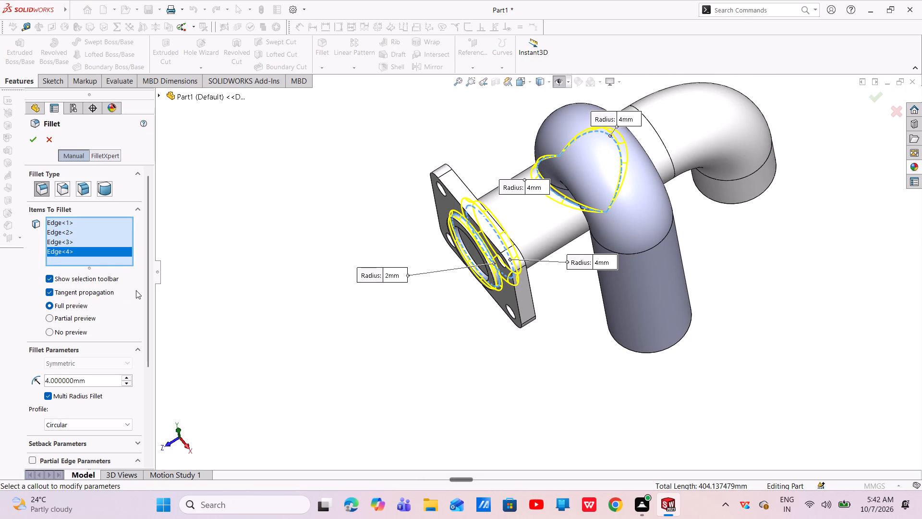
scroll(701, 347, "up", 1)
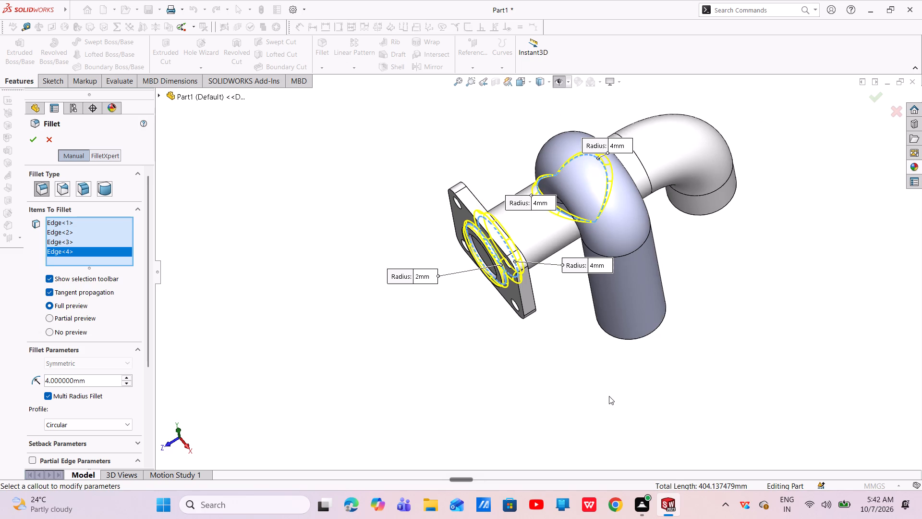
scroll(609, 396, "up", 1)
middle_click_drag(607, 393, 791, 259)
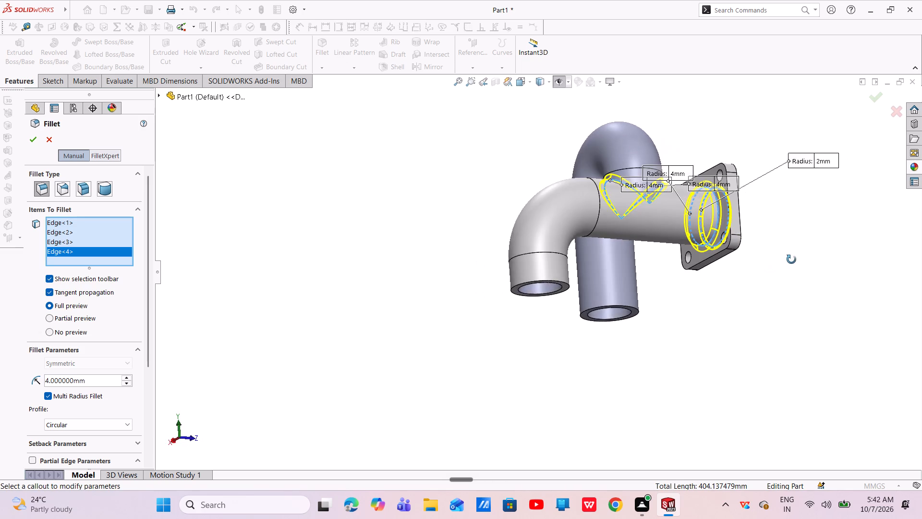
middle_click_drag(791, 259, 565, 319)
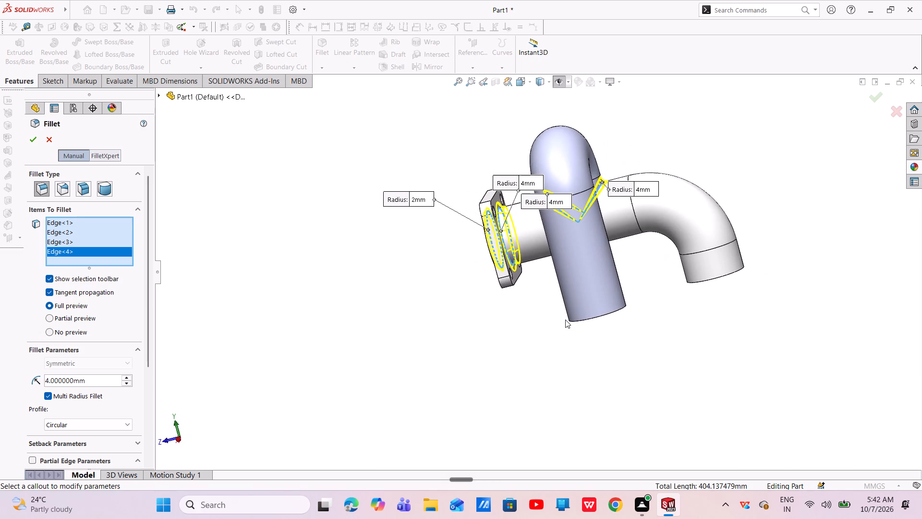
left_click(31, 139)
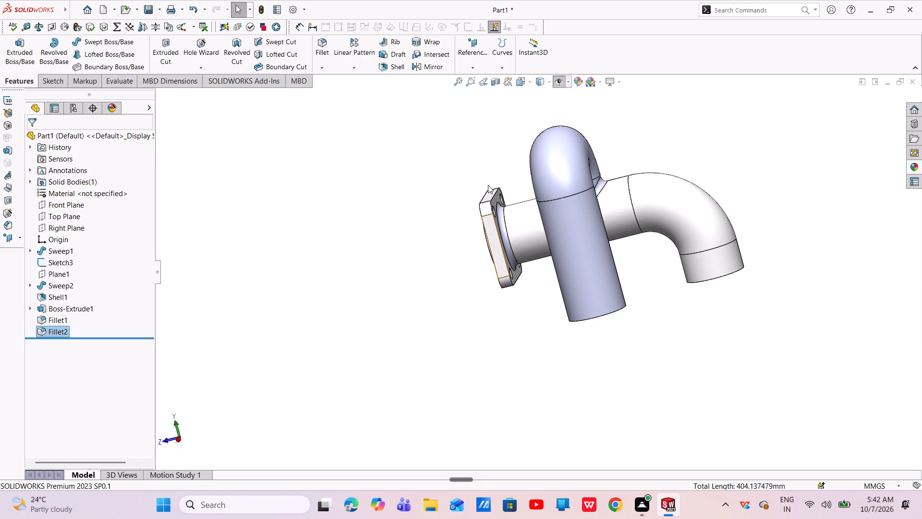
Apply a white colour appearance to the new multi-radius fillet feature.
left_click(579, 86)
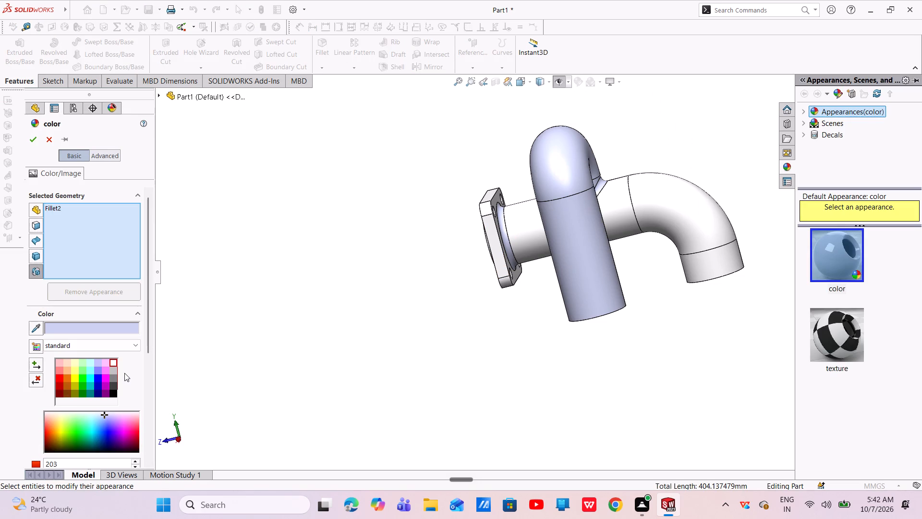
left_click(113, 359)
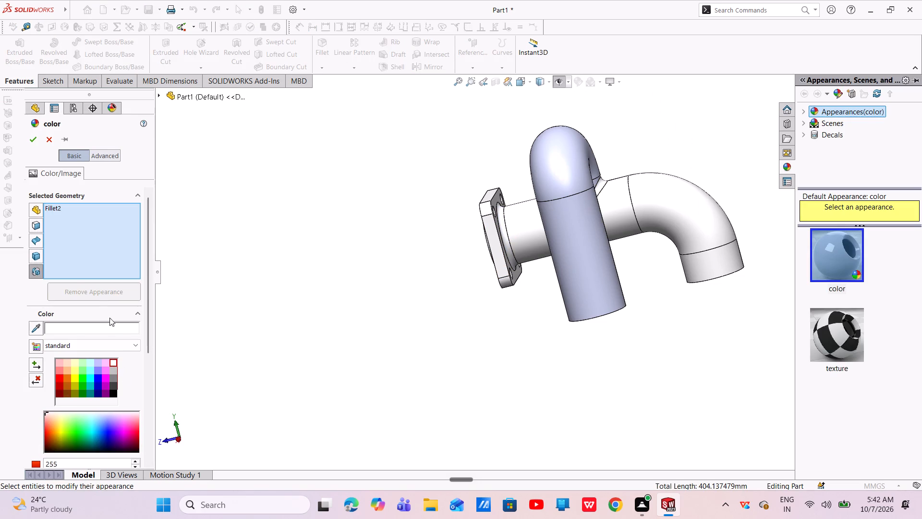
left_click(736, 319)
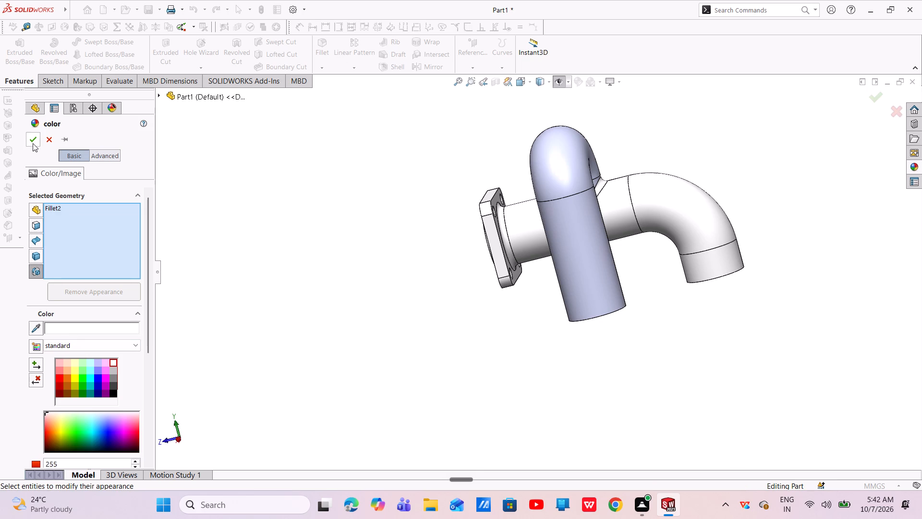
left_click(33, 143)
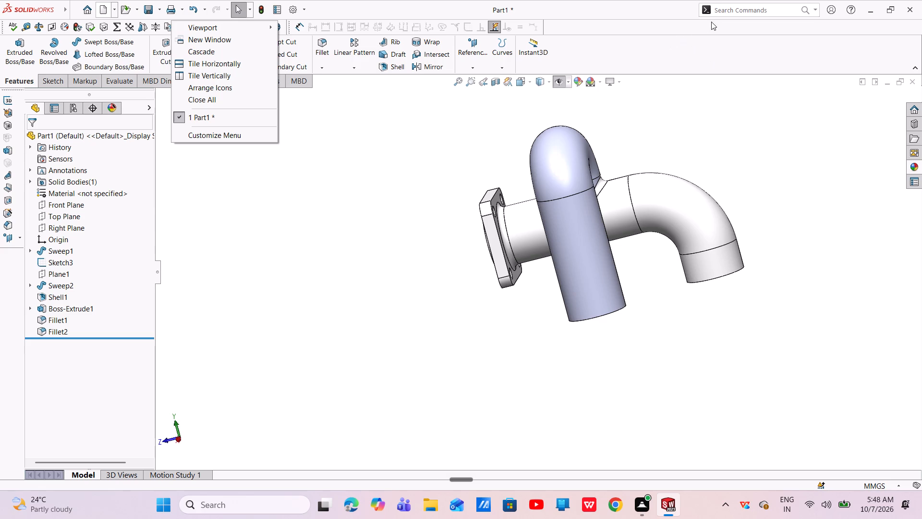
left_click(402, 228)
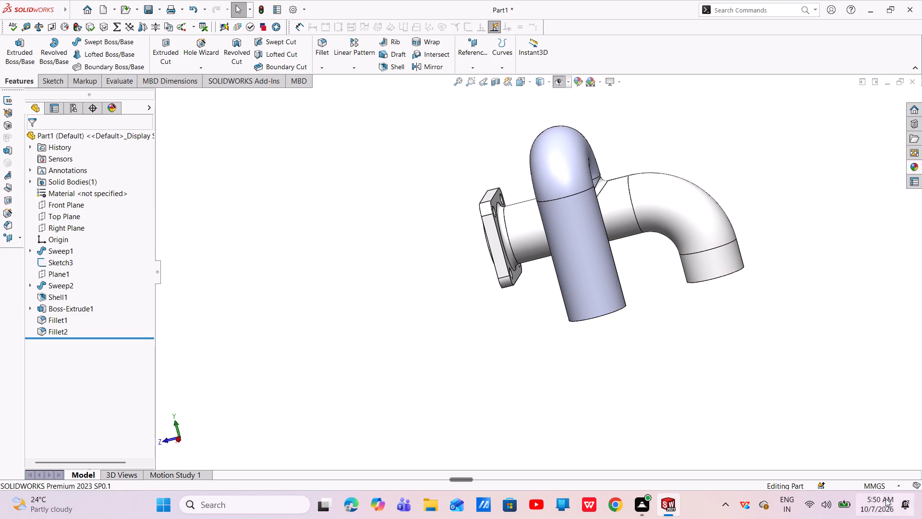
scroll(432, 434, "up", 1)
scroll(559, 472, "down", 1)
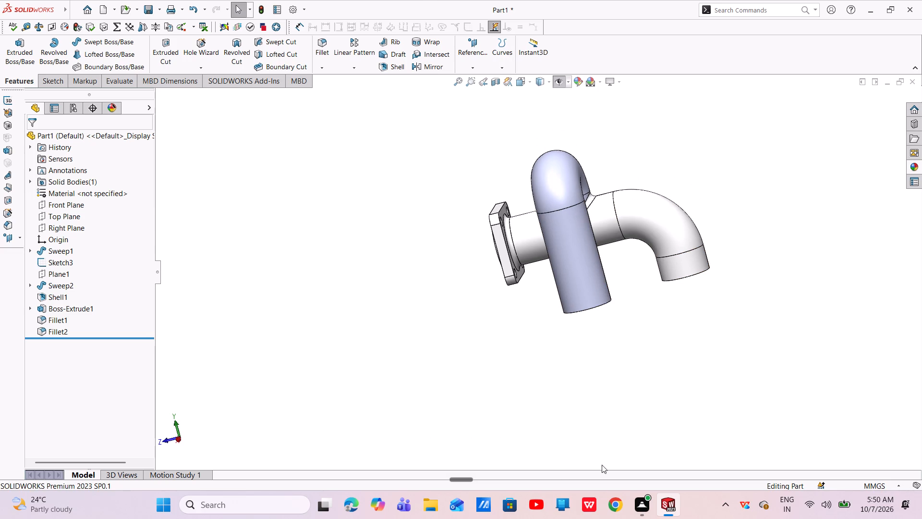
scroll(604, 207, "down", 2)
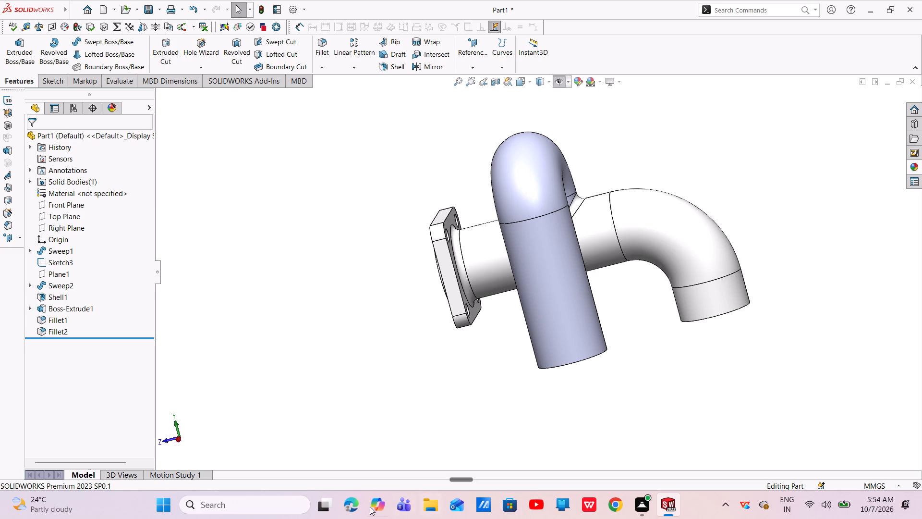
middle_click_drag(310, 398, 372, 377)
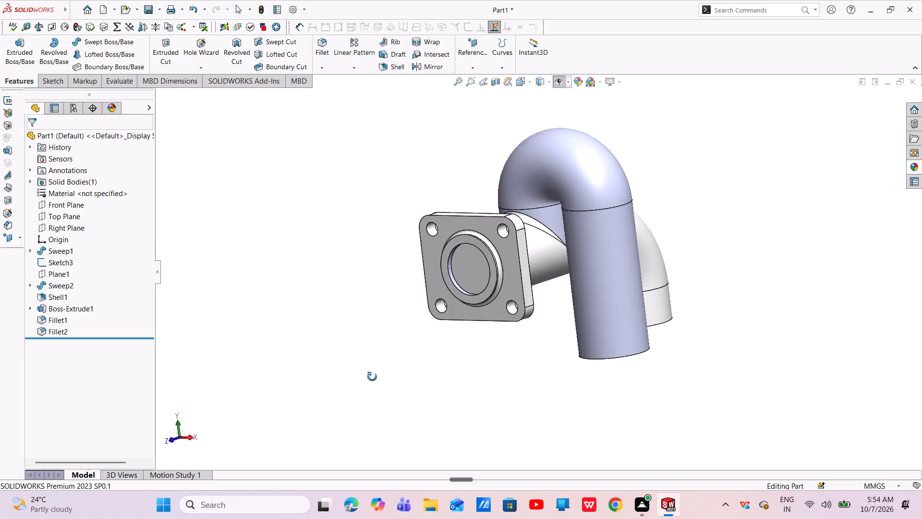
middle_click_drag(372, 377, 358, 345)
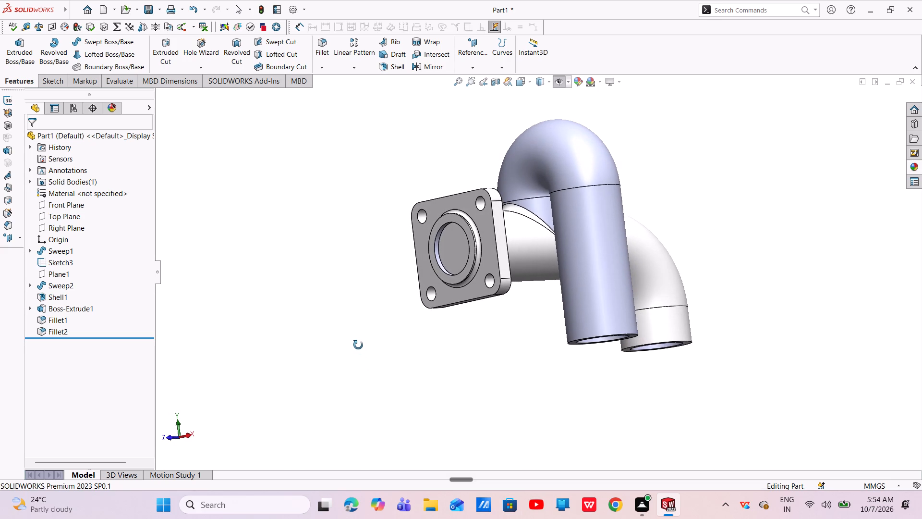
Examine the filleted flange face, pipe bends and pipe junctions of the manifold from an angled front view.
middle_click_drag(358, 345, 358, 345)
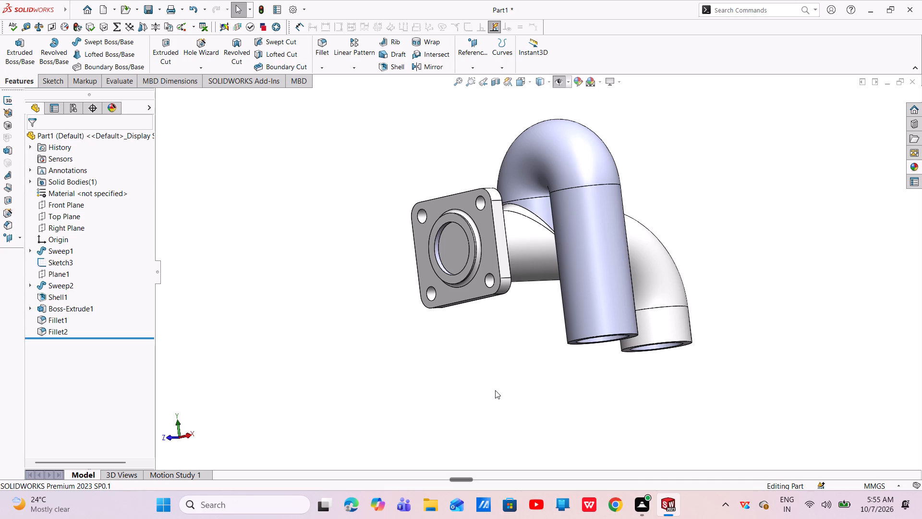
scroll(495, 390, "up", 1)
scroll(495, 390, "down", 1)
middle_click_drag(496, 389, 495, 420)
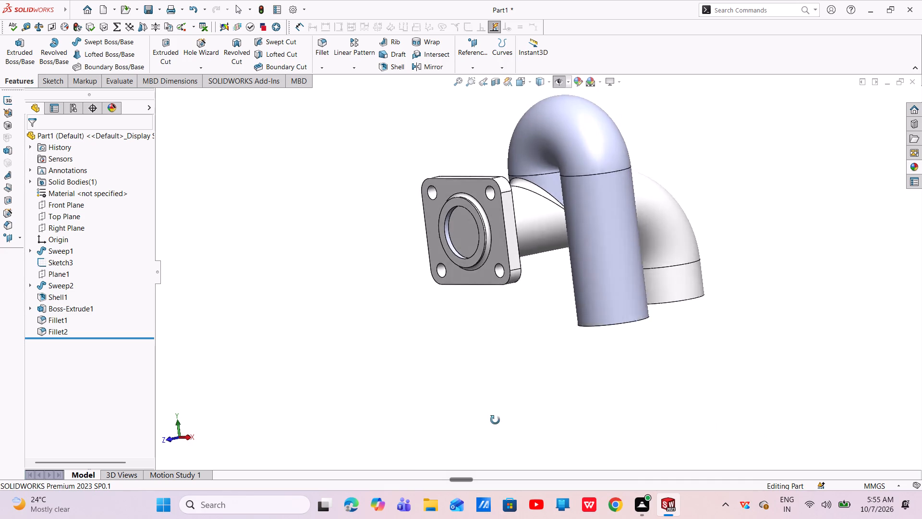
middle_click_drag(495, 420, 501, 462)
scroll(495, 438, "down", 1)
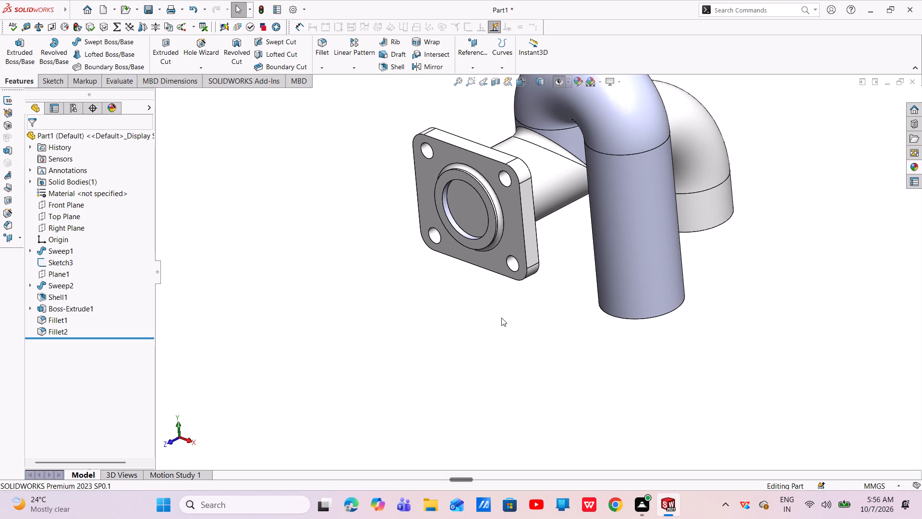
scroll(497, 214, "up", 2)
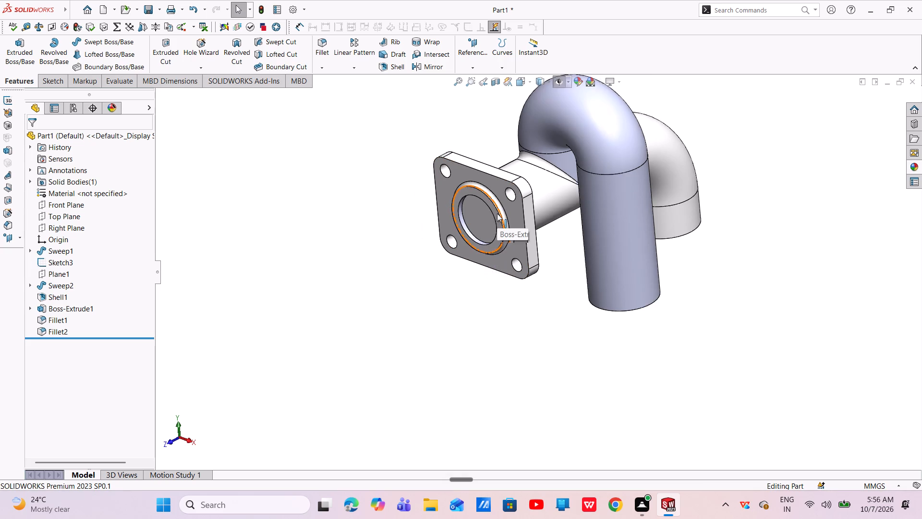
scroll(497, 213, "up", 1)
scroll(531, 84, "down", 2)
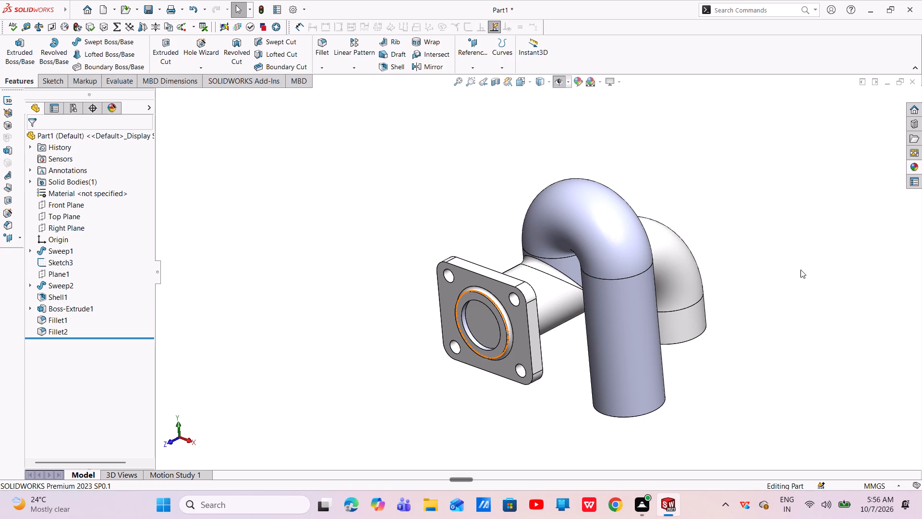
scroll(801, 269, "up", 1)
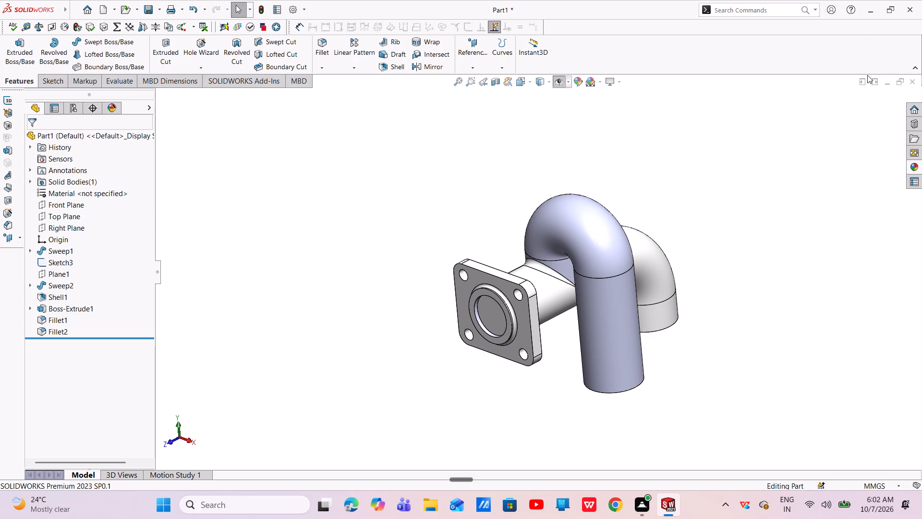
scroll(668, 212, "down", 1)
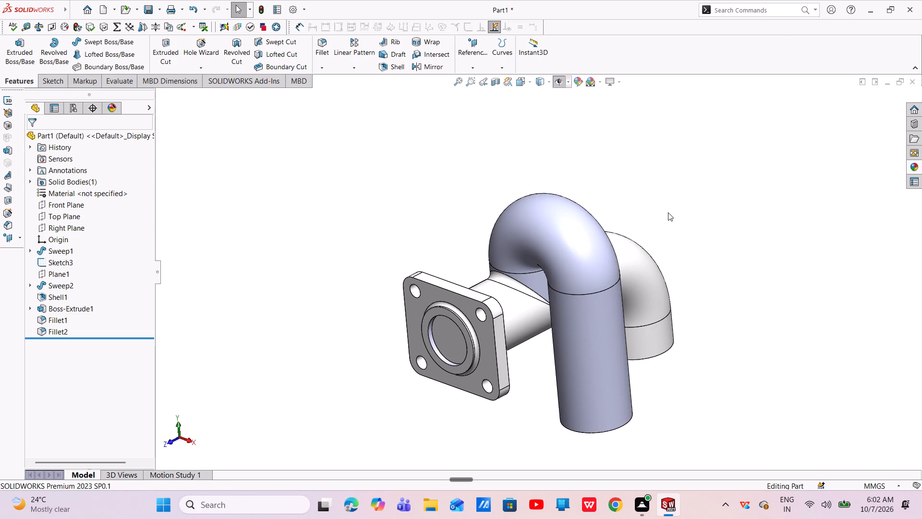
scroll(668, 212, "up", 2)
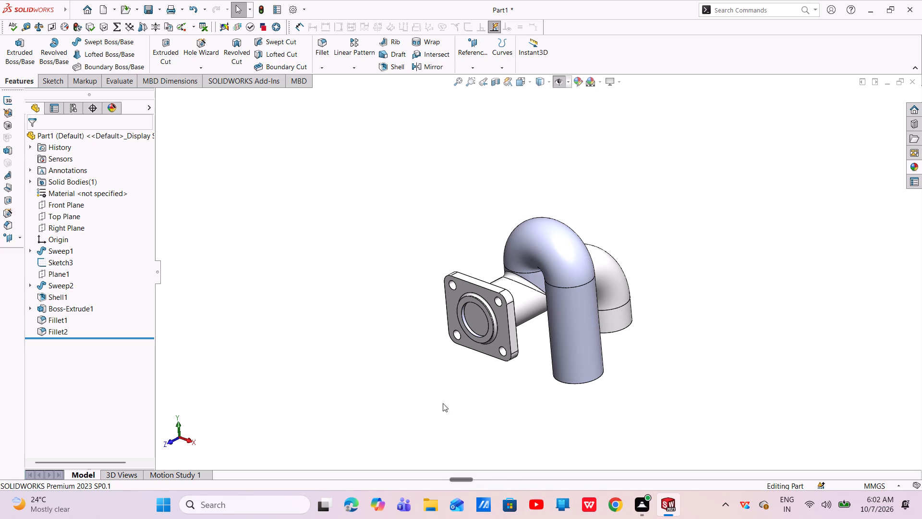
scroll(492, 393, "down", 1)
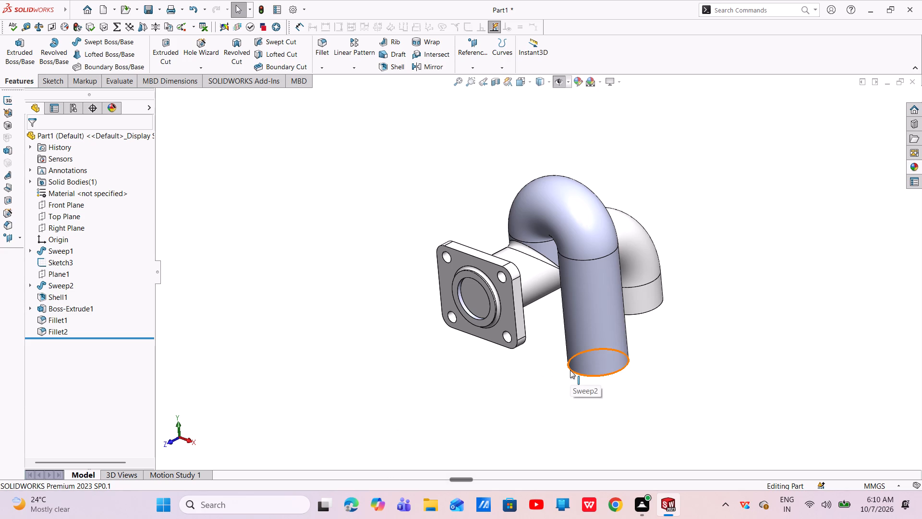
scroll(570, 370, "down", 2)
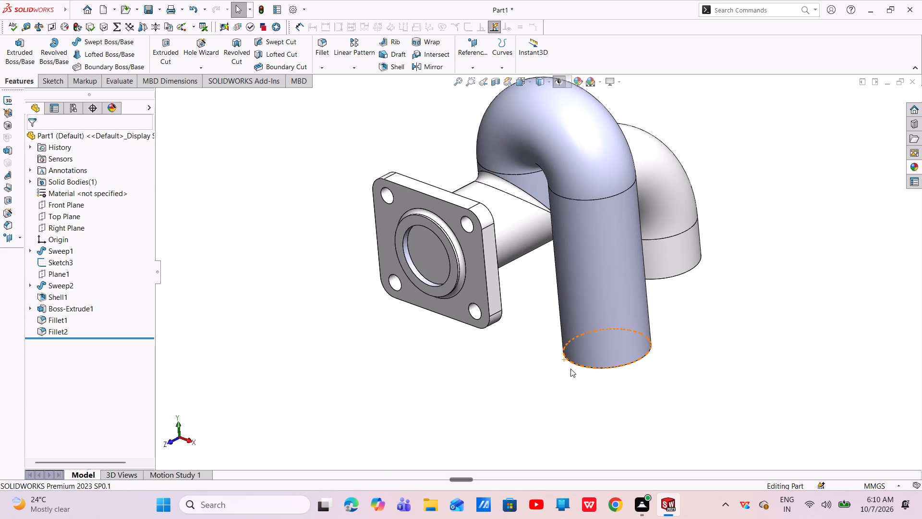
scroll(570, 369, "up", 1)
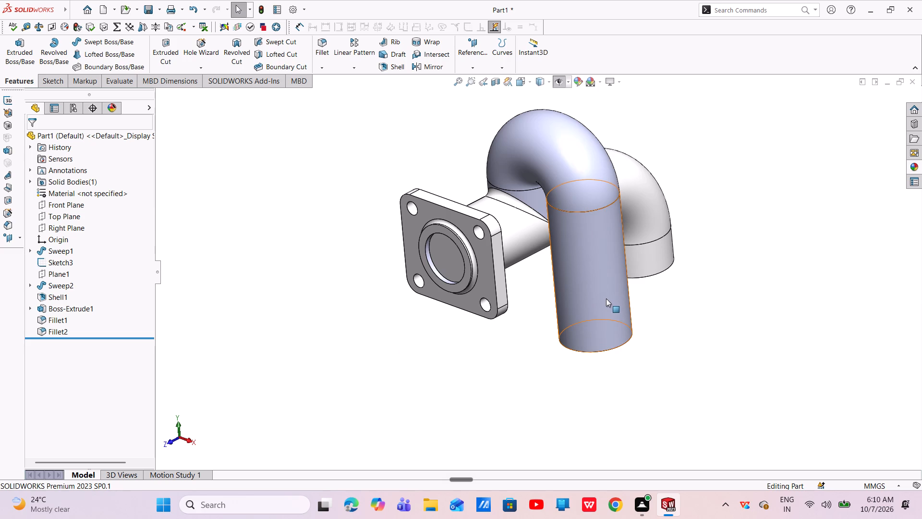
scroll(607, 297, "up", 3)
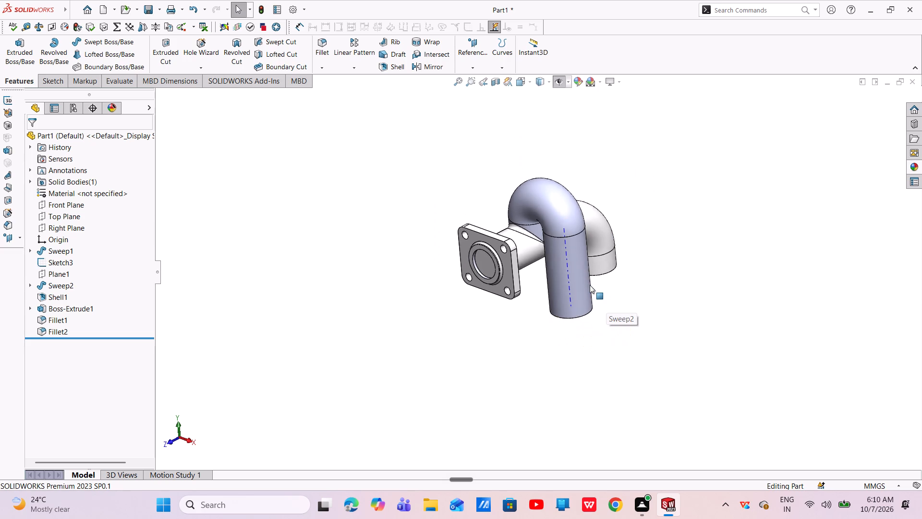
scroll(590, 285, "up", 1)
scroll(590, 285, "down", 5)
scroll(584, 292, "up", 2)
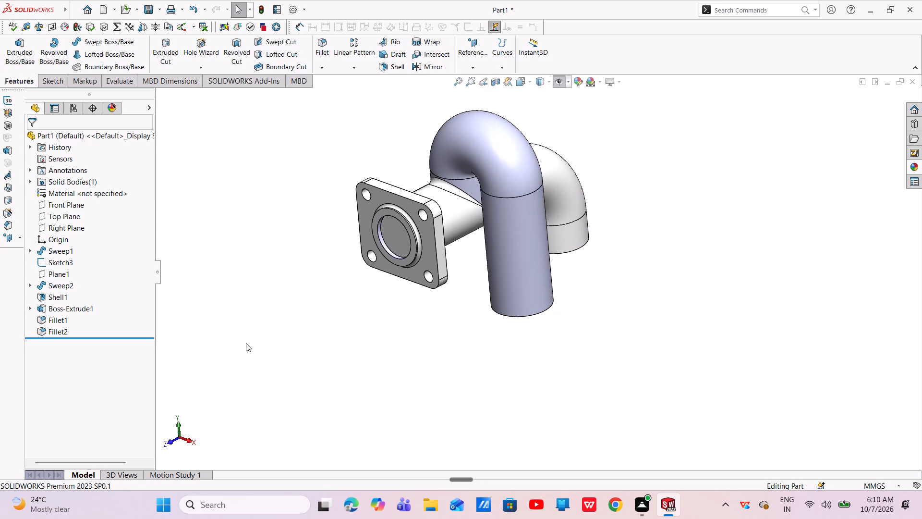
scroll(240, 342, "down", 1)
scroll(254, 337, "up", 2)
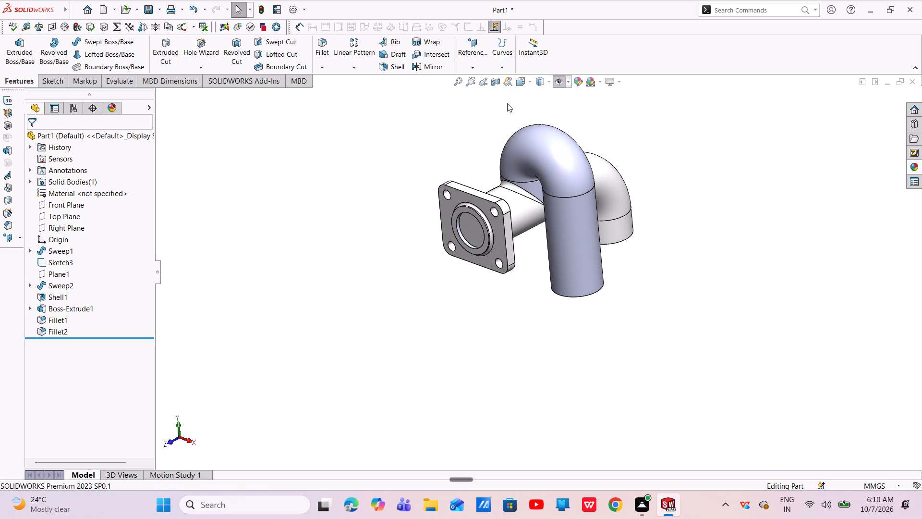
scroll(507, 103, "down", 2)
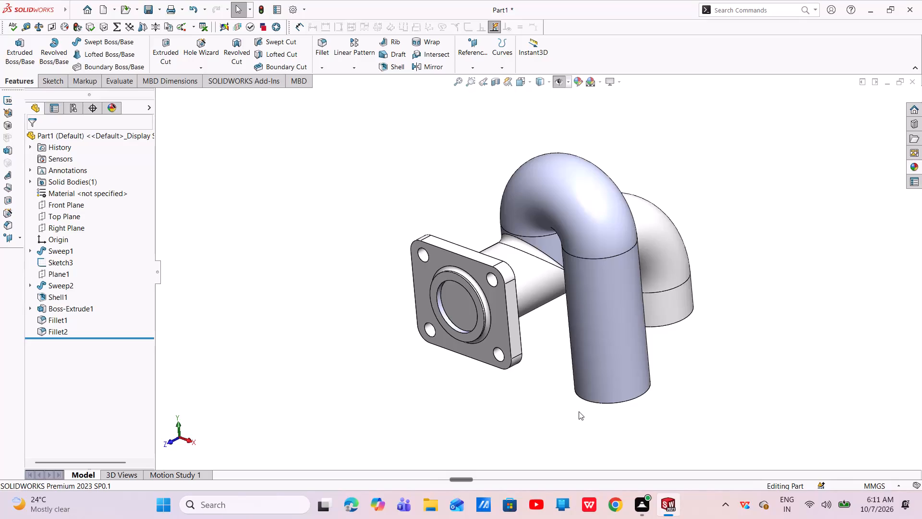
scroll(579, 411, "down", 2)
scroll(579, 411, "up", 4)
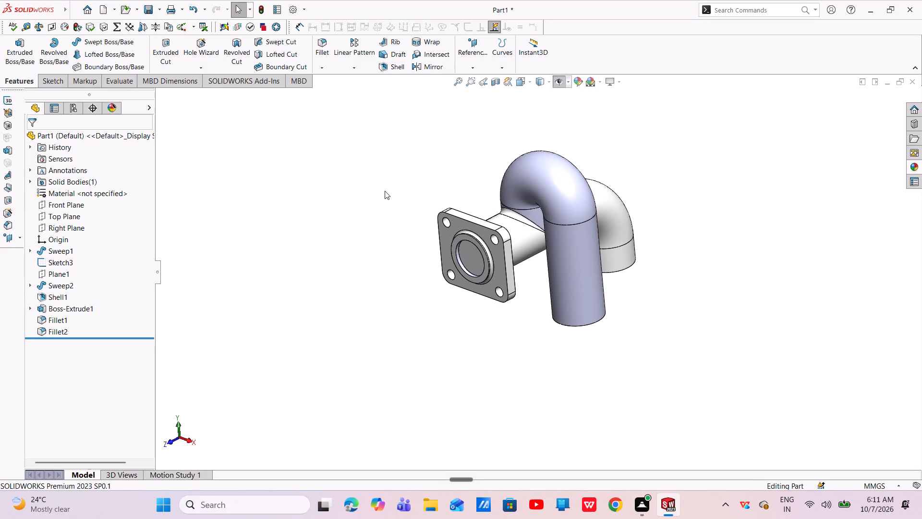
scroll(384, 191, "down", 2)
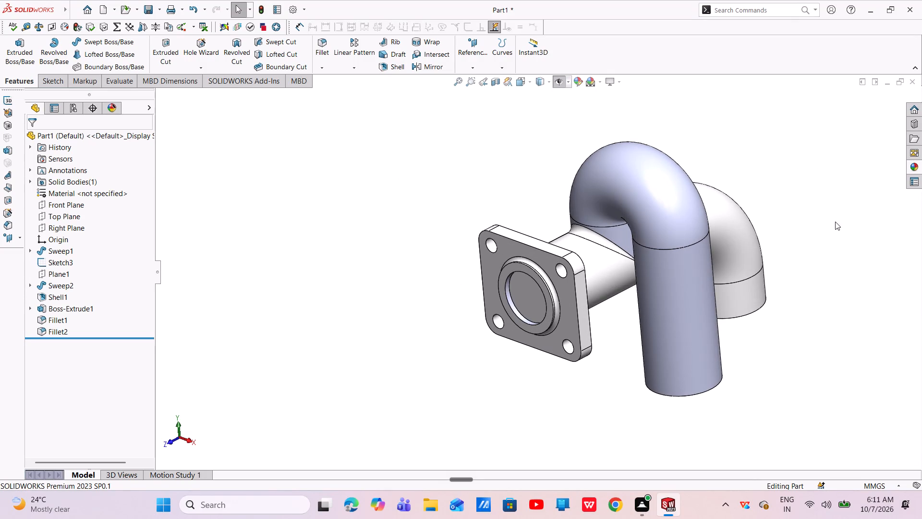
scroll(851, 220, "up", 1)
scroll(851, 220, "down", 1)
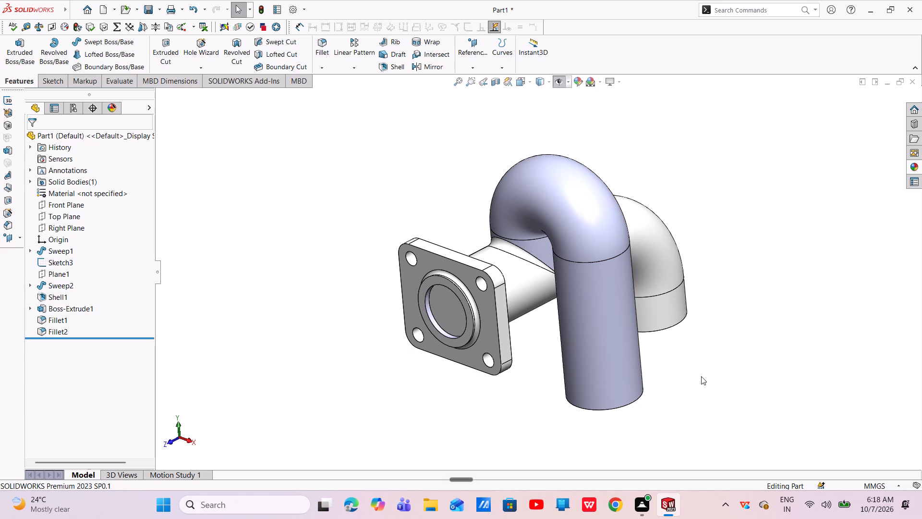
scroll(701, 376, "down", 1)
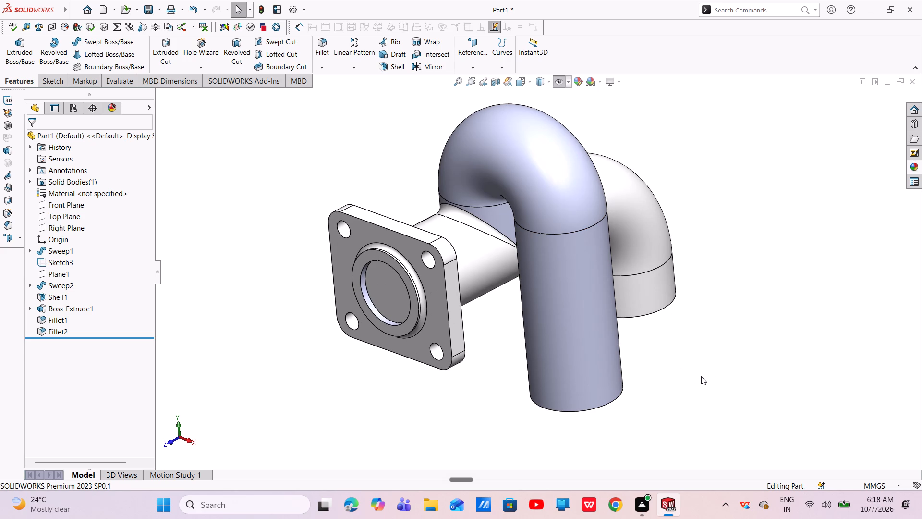
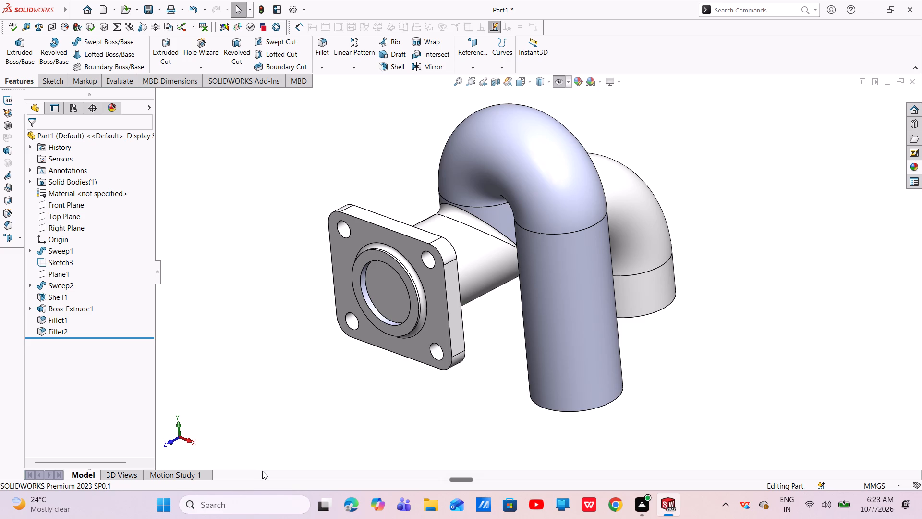
Edit the flange's extrude sketch to add the pipe's outer 40 mm circular edge with Convert Entities, and rebuild the flange.
left_click(33, 309)
left_click(57, 317)
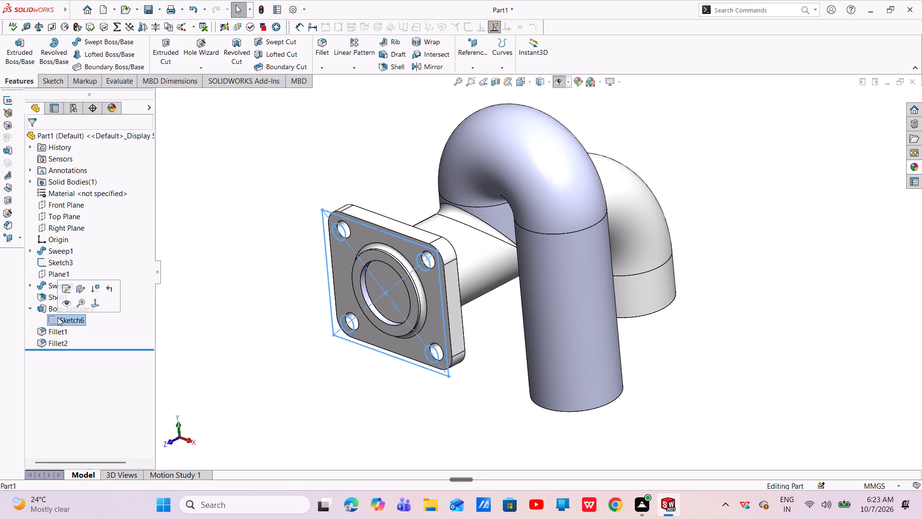
left_click(71, 290)
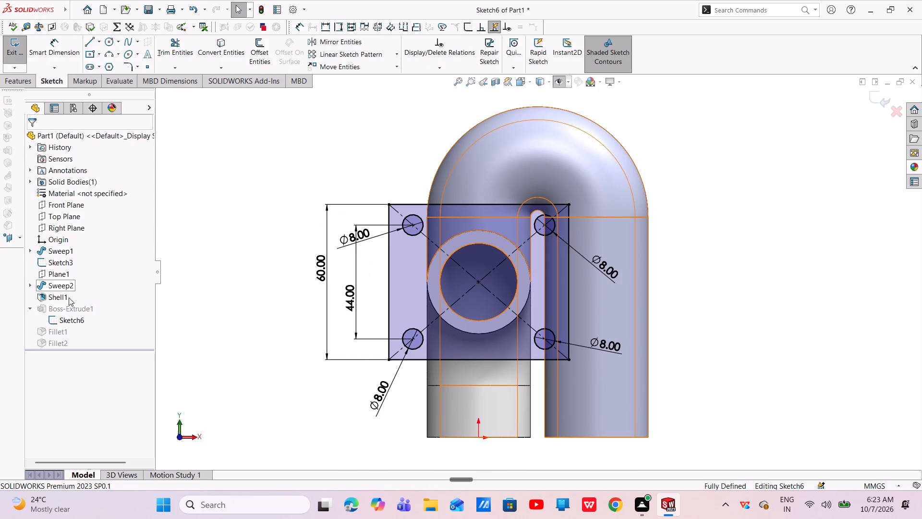
middle_click_drag(374, 313, 374, 312)
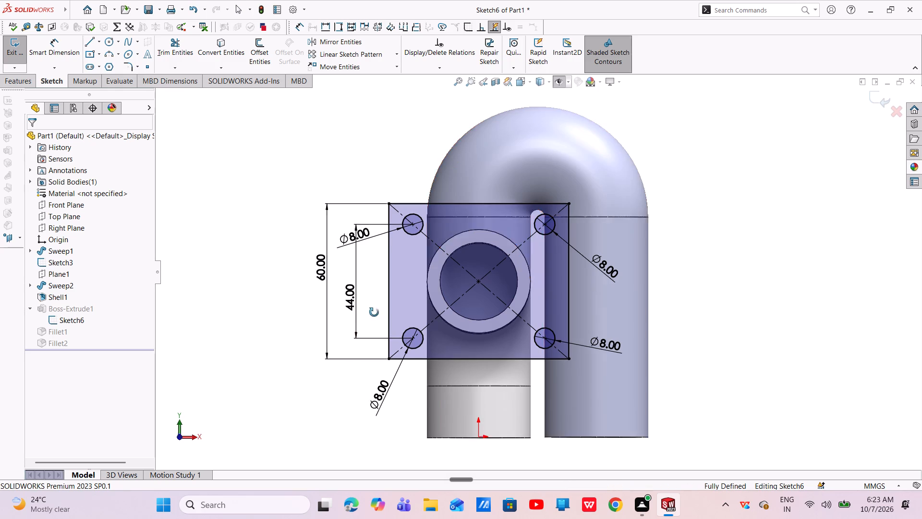
middle_click_drag(374, 312, 291, 334)
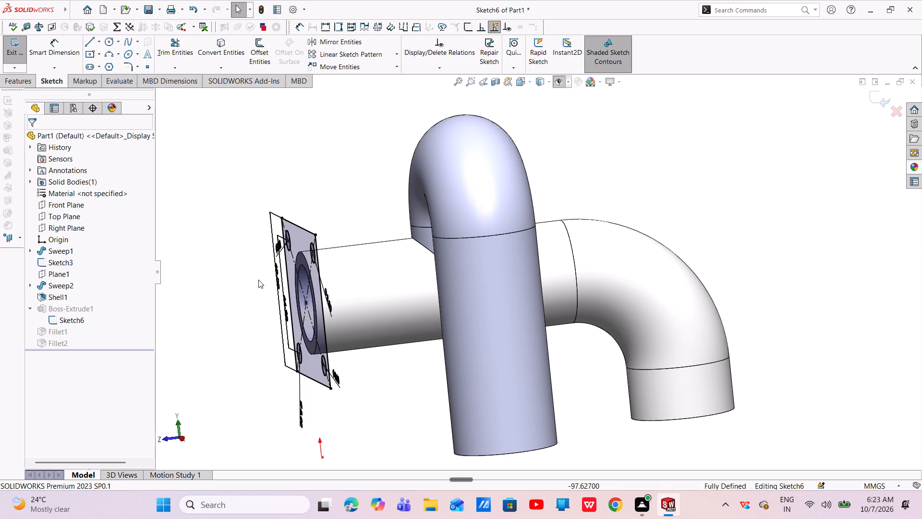
scroll(259, 280, "down", 3)
middle_click_drag(353, 285, 390, 304)
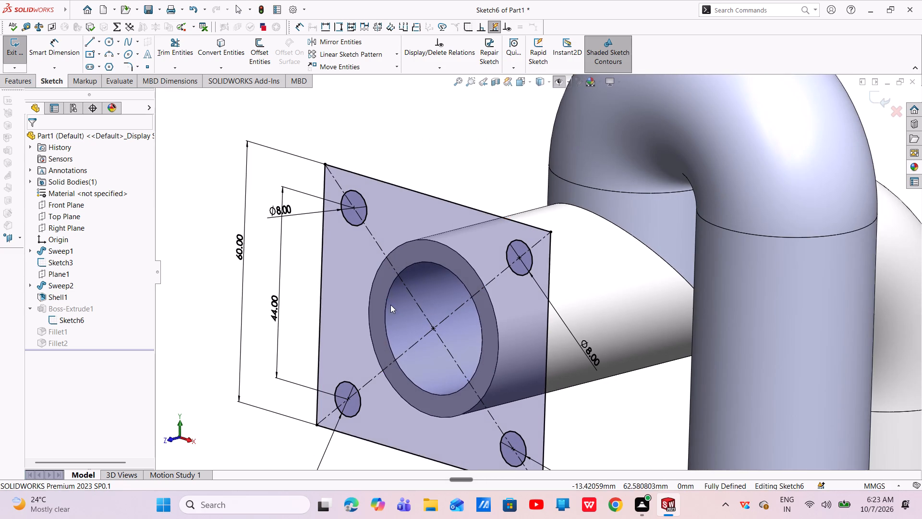
left_click(436, 242)
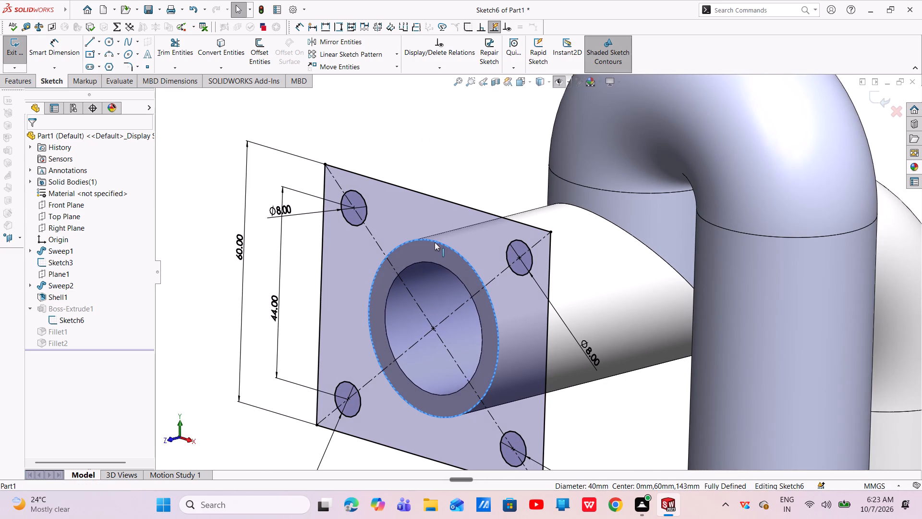
left_click(219, 48)
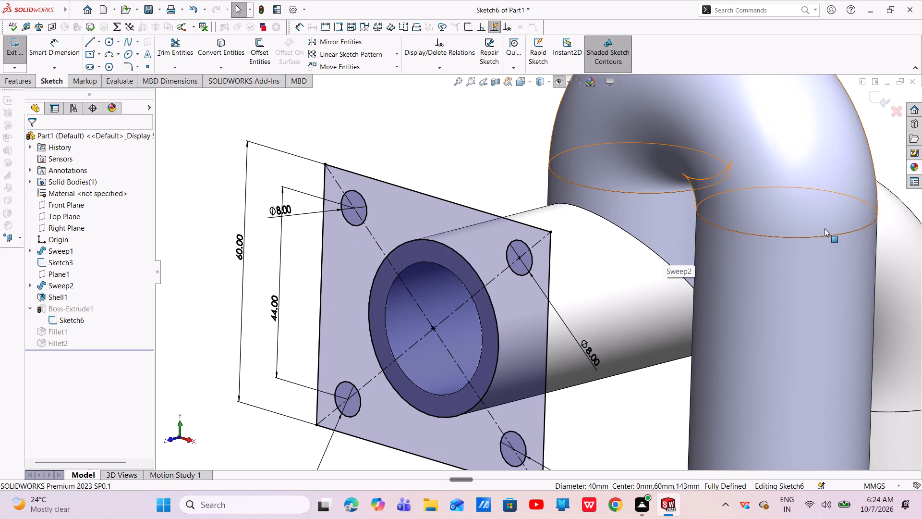
scroll(813, 223, "up", 3)
left_click_drag(878, 102, 884, 106)
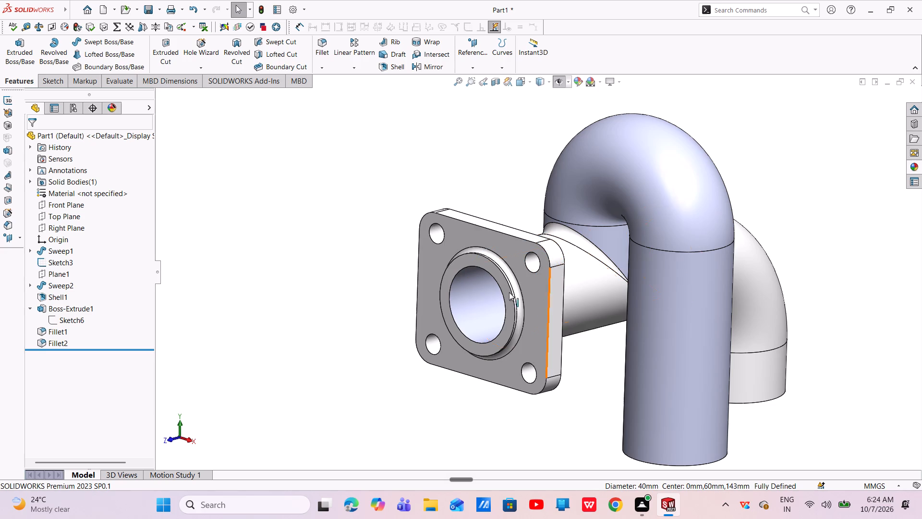
Examine the flange's central bore and its junction with the pipe from front, side and angled views.
scroll(500, 283, "down", 4)
middle_click_drag(437, 296, 464, 298)
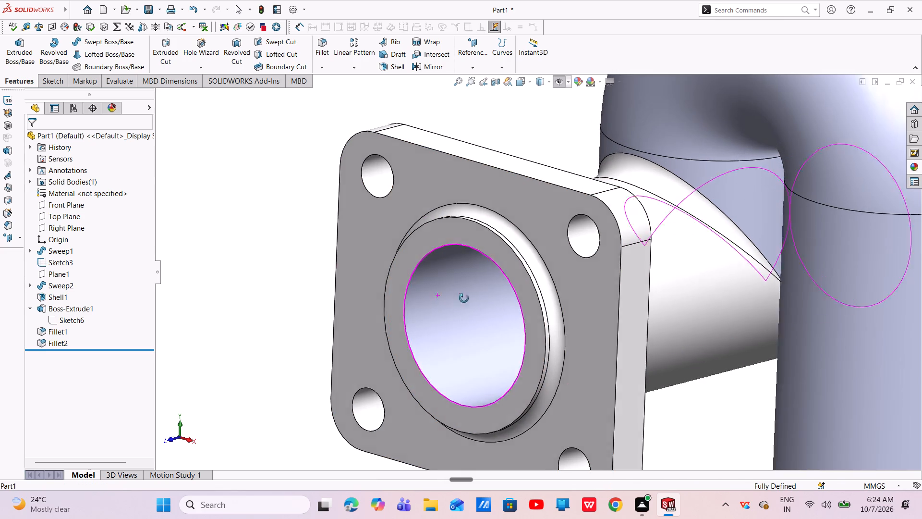
middle_click_drag(464, 298, 499, 311)
scroll(500, 312, "up", 4)
middle_click_drag(531, 320, 502, 281)
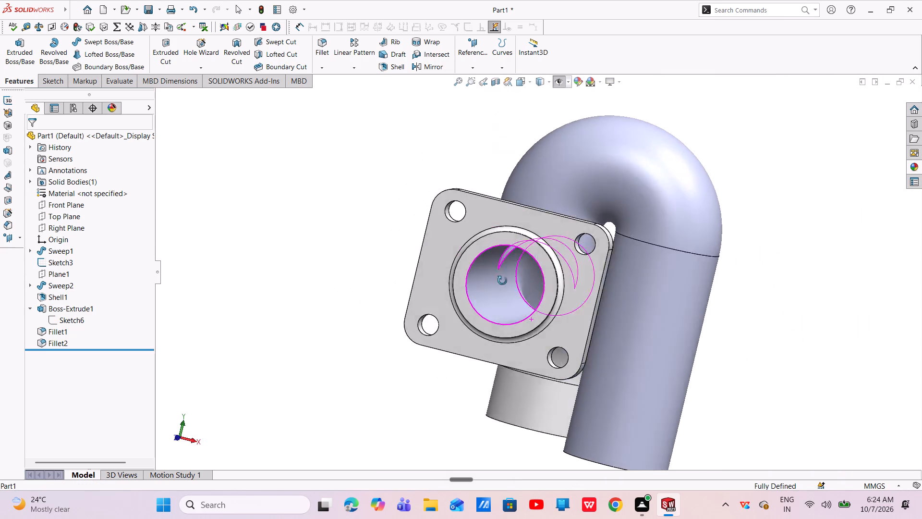
middle_click_drag(502, 281, 419, 281)
scroll(511, 298, "up", 1)
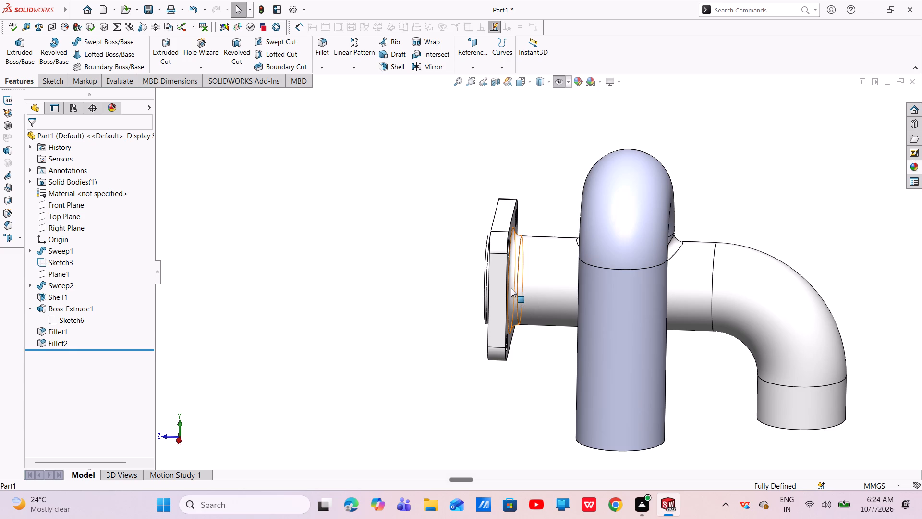
middle_click_drag(385, 295, 438, 316)
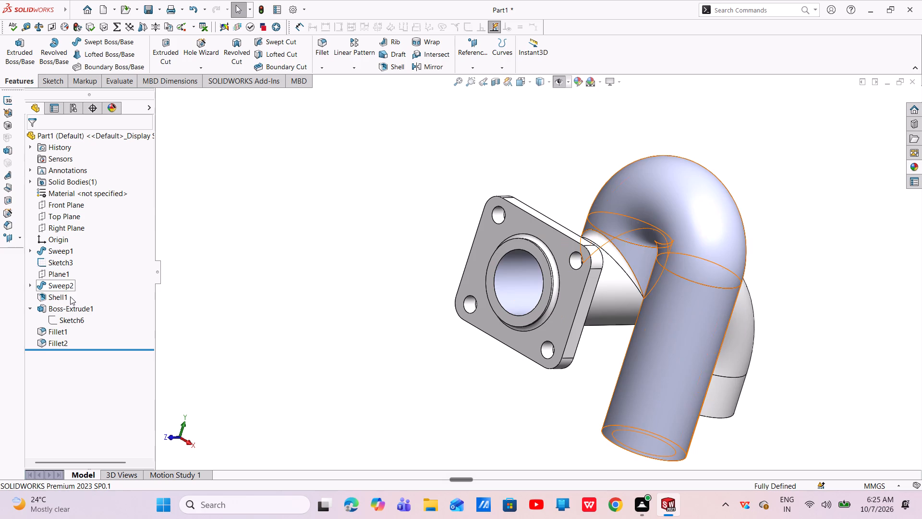
Start a sketch on the Top Plane and draw a 52.5 mm diameter circle centred on the origin.
left_click(58, 216)
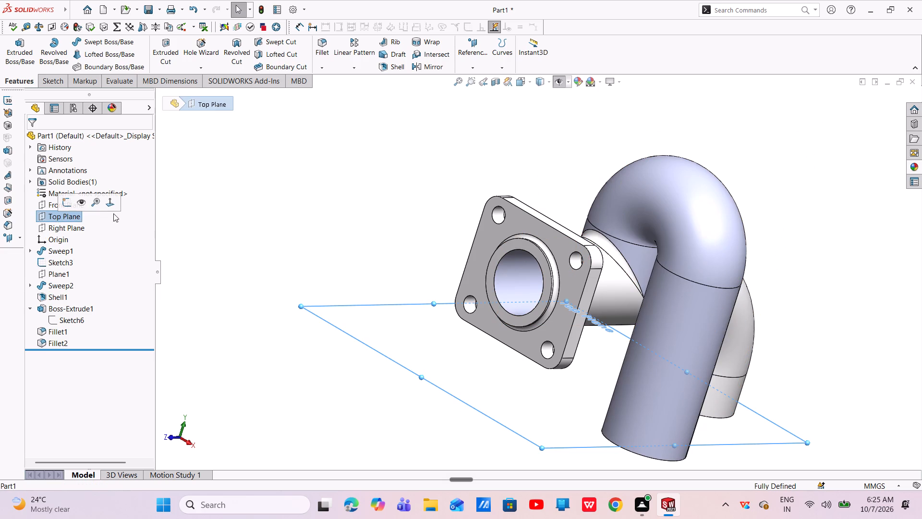
left_click(69, 203)
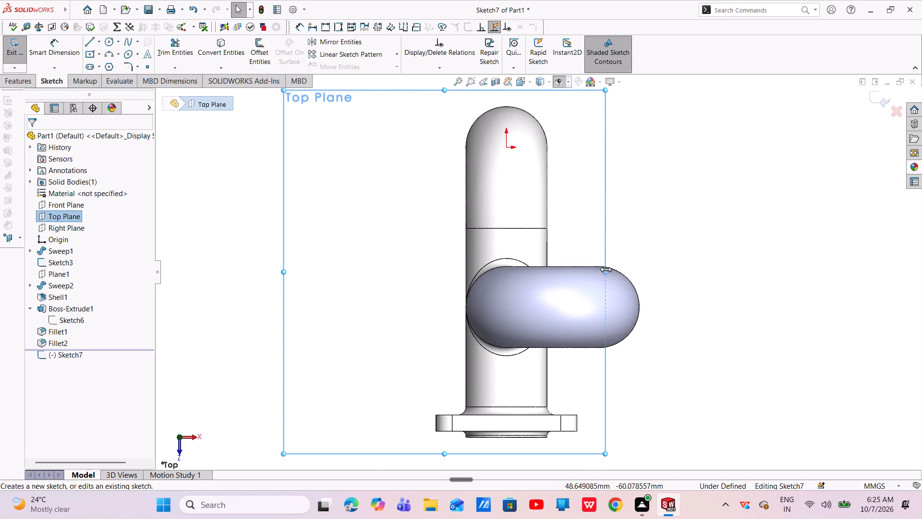
left_click_drag(606, 269, 732, 267)
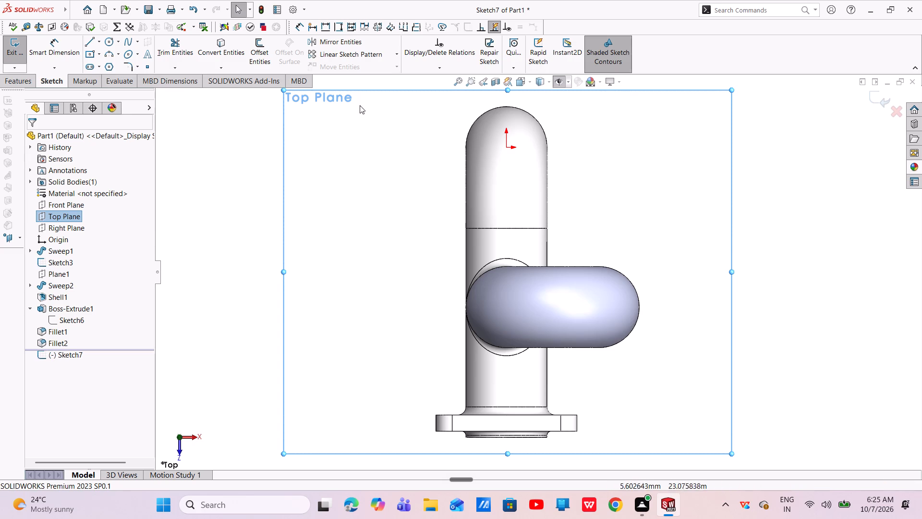
left_click(111, 41)
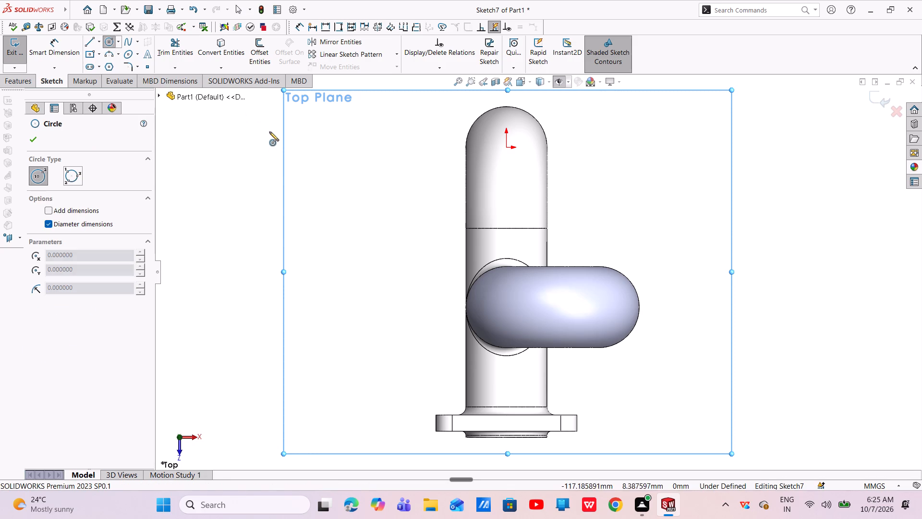
left_click(506, 145)
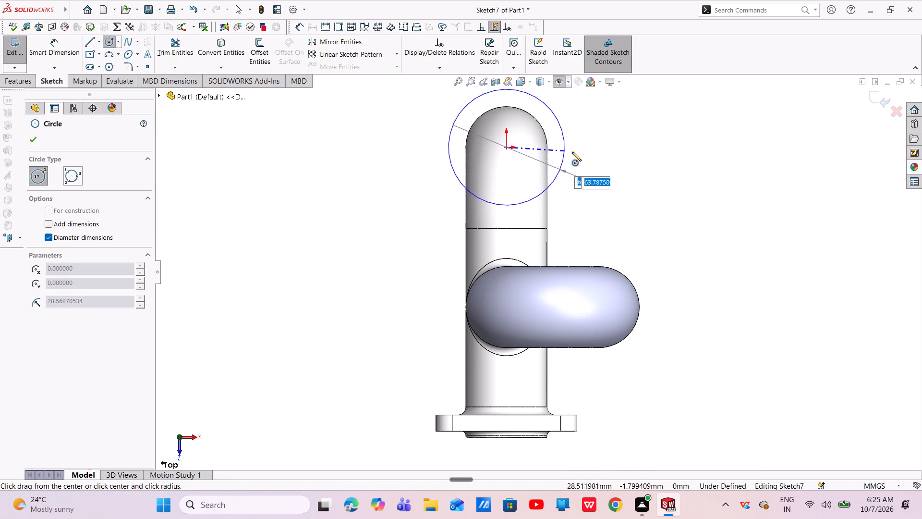
key("BackSpace")
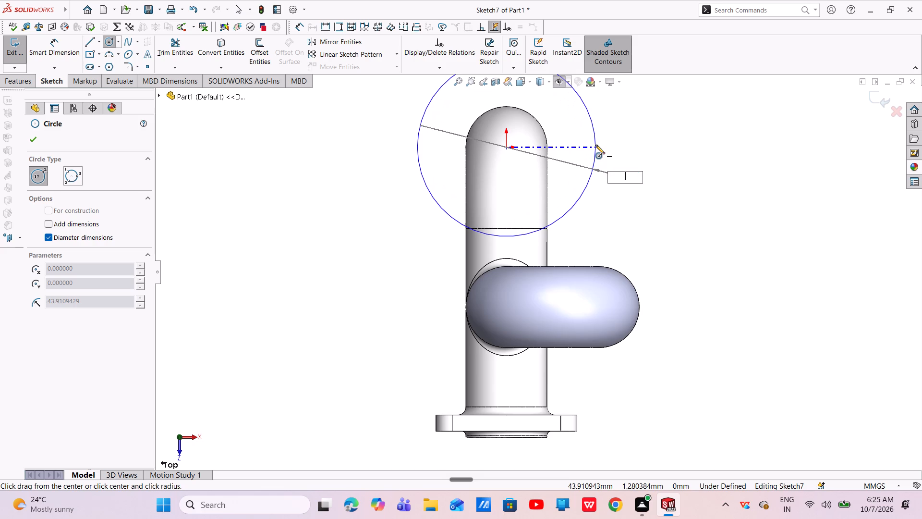
type("52.")
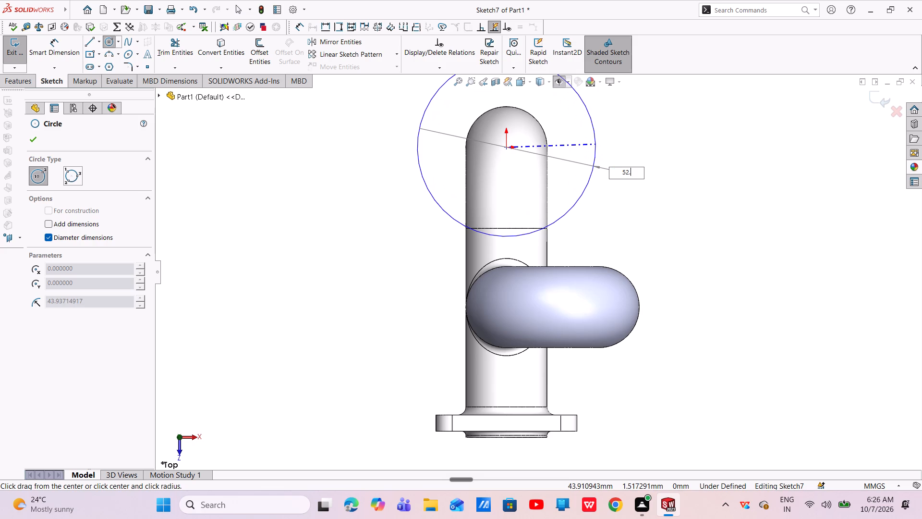
key("5")
key("Return")
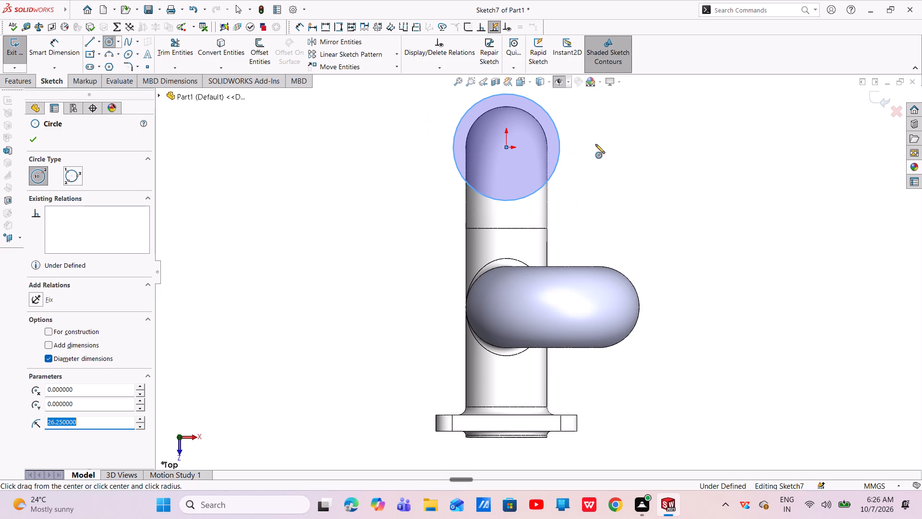
Draw a concentric 91 mm diameter circle centred on the origin.
left_click(508, 148)
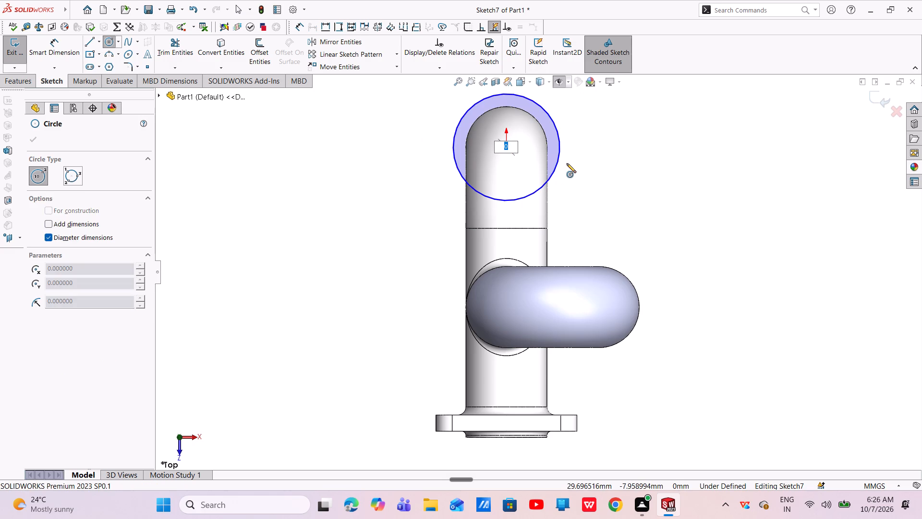
key("9")
key("1")
key("Return")
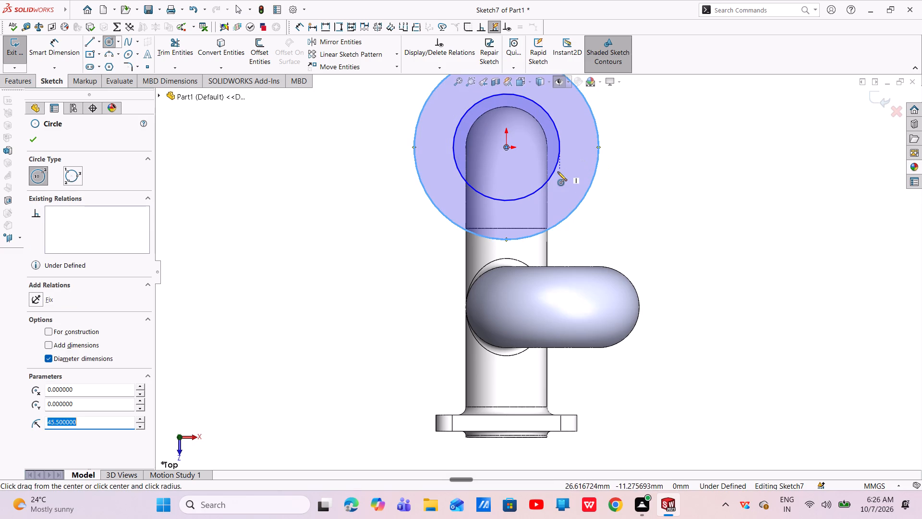
key("Escape")
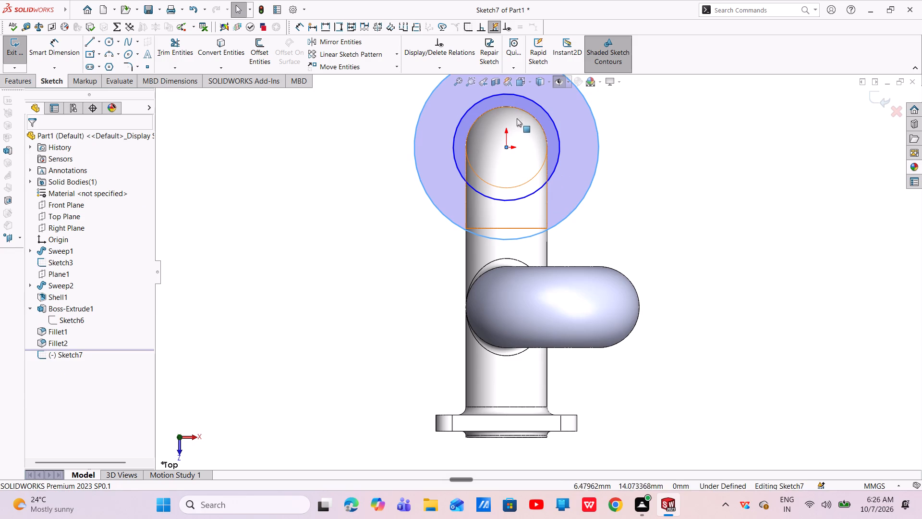
Convert the inner 52.5 mm circle to construction geometry.
left_click(534, 192)
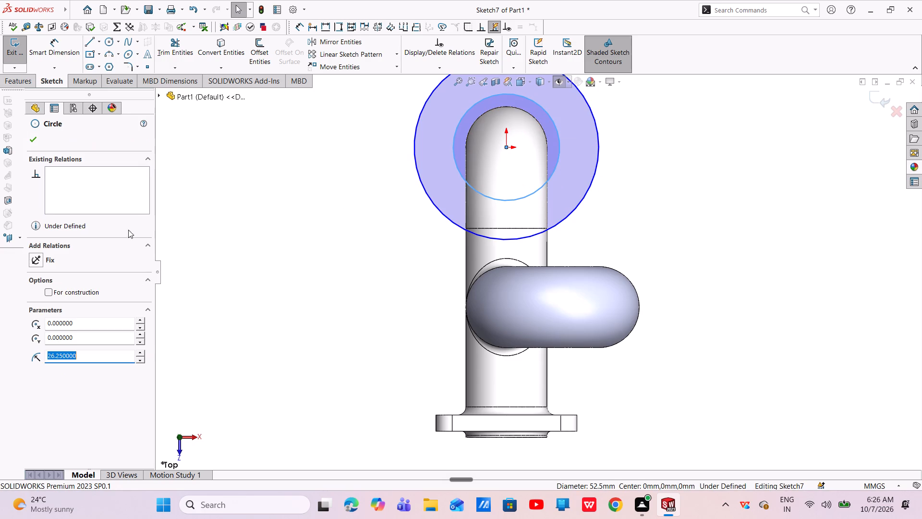
left_click(49, 294)
left_click(26, 142)
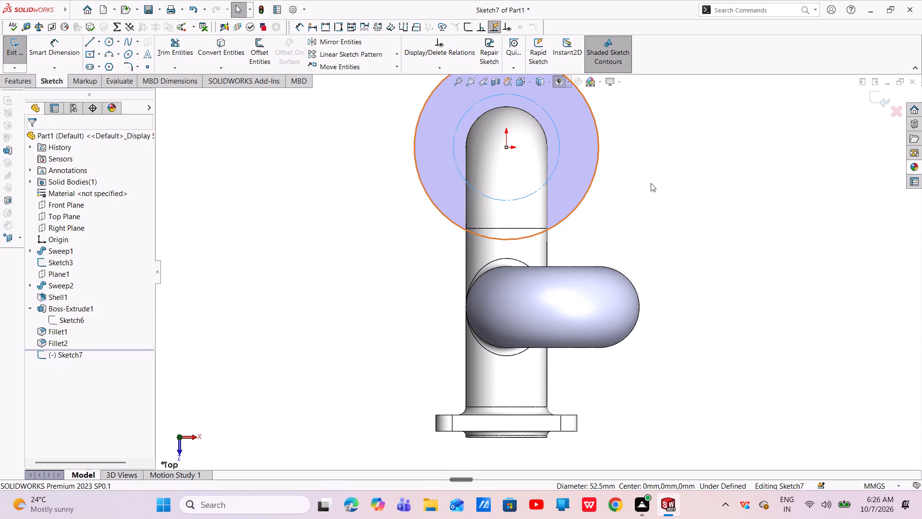
left_click(808, 161)
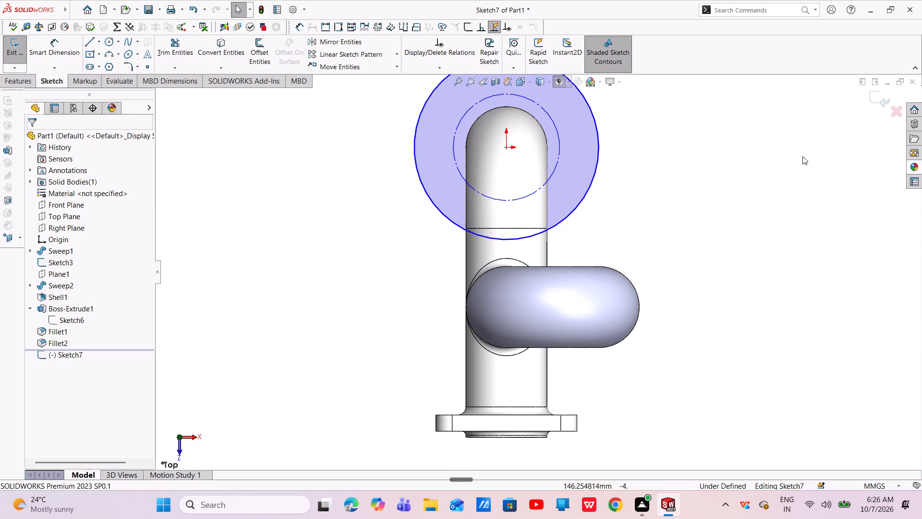
key("Escape")
key("Escape")
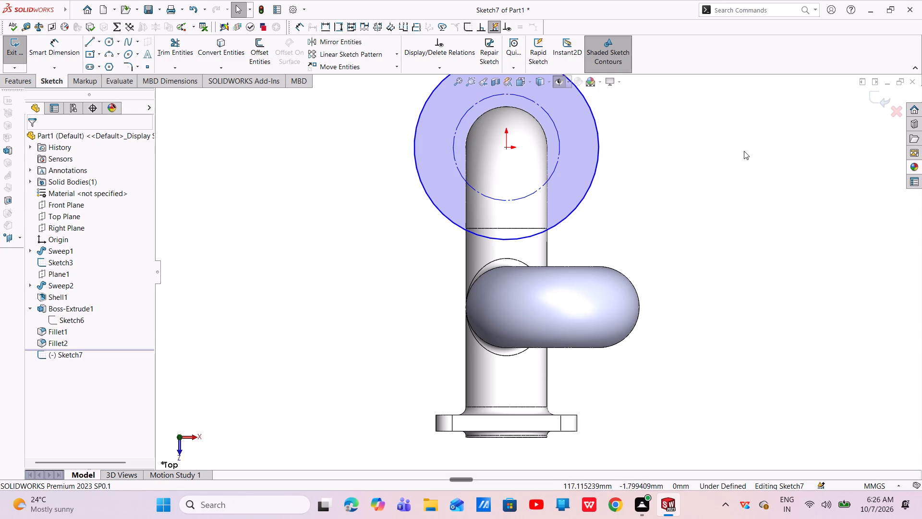
Draw a vertical centerline about 50 mm long from the origin toward the flange, crossing both circles.
left_click(97, 40)
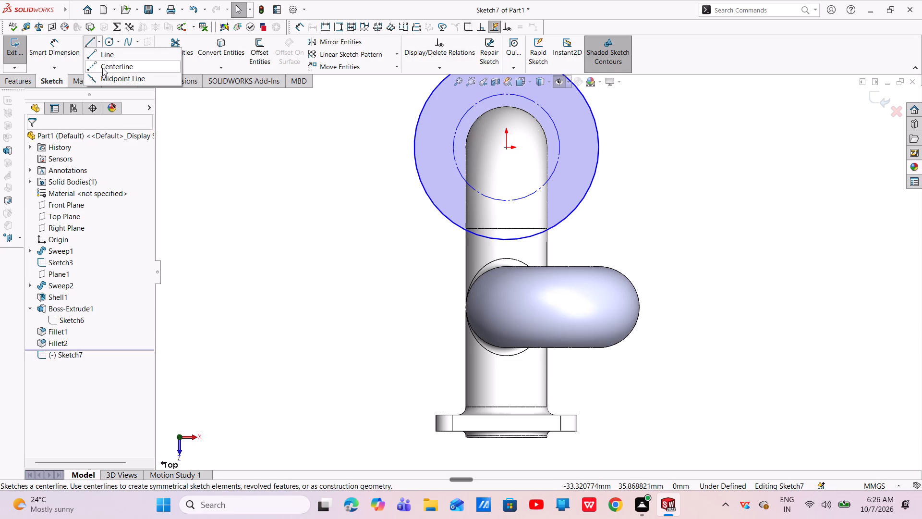
left_click(102, 68)
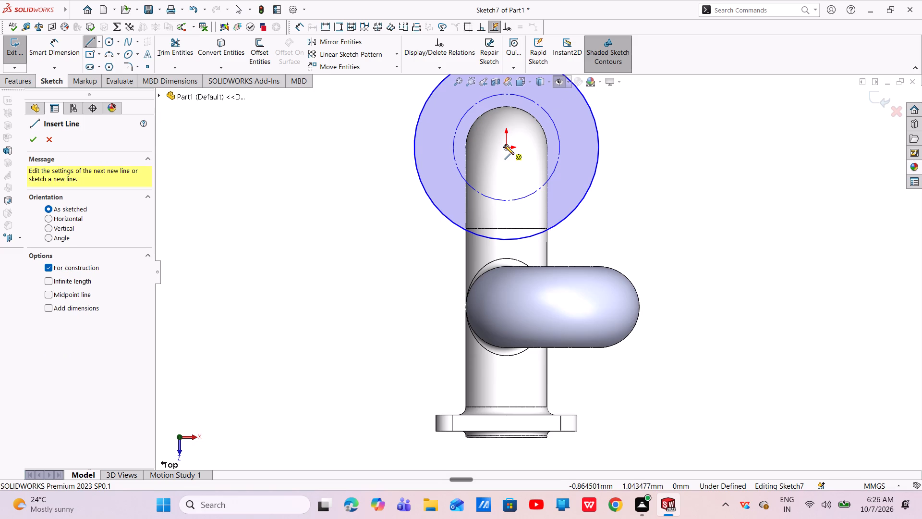
left_click(505, 145)
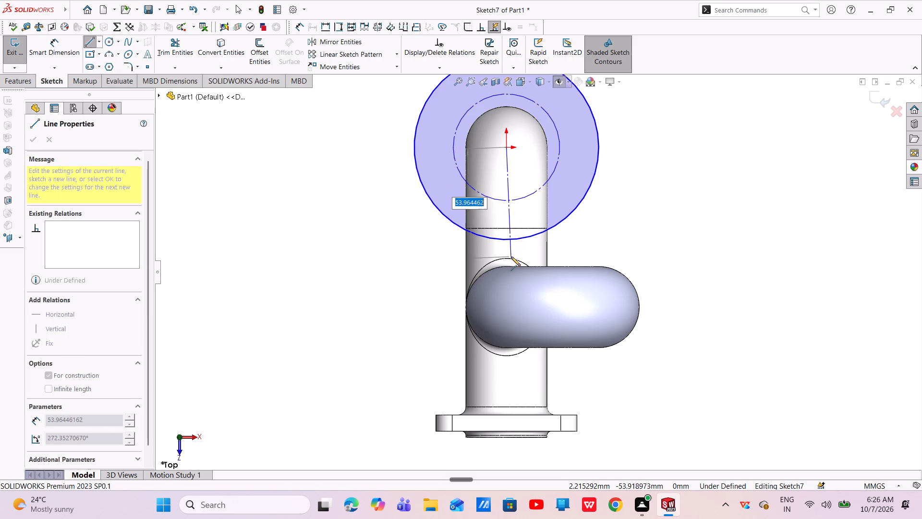
left_click(508, 248)
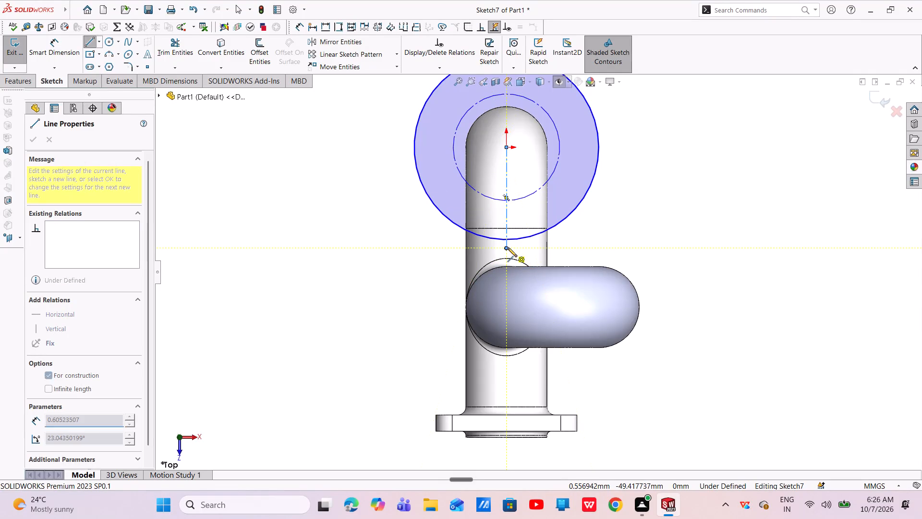
key("Escape")
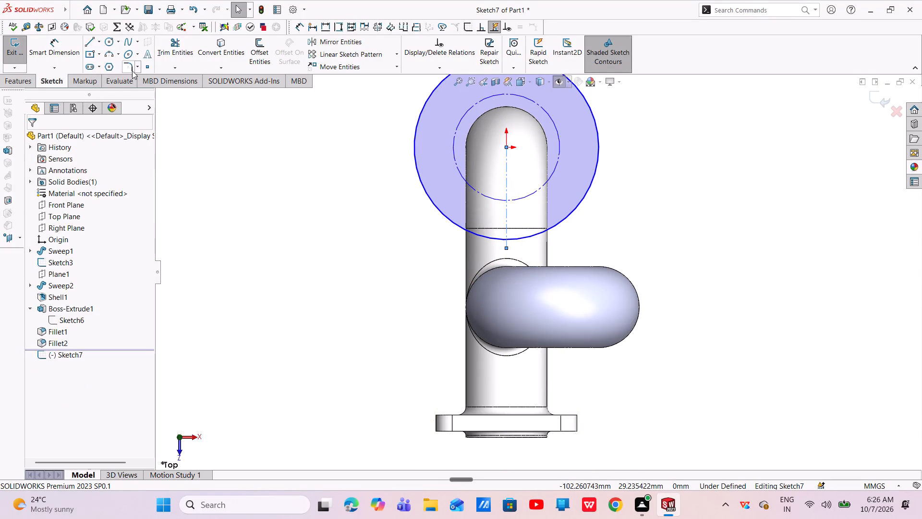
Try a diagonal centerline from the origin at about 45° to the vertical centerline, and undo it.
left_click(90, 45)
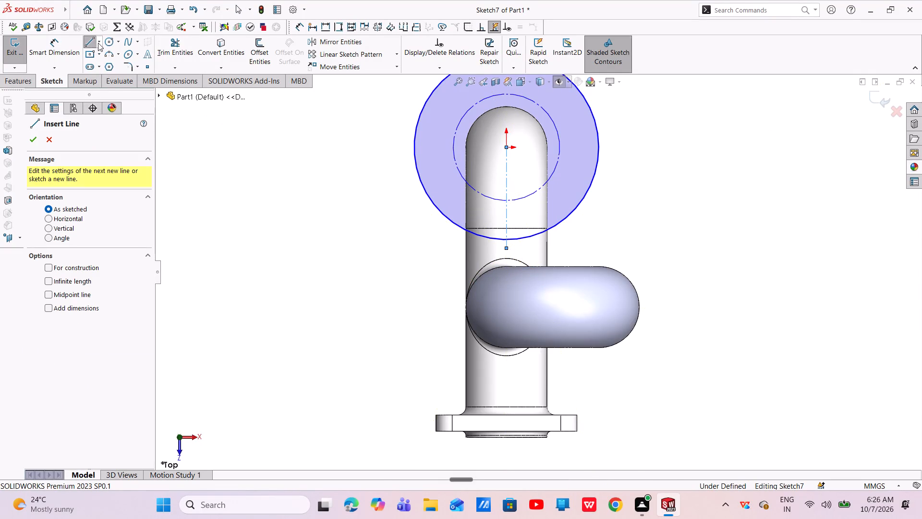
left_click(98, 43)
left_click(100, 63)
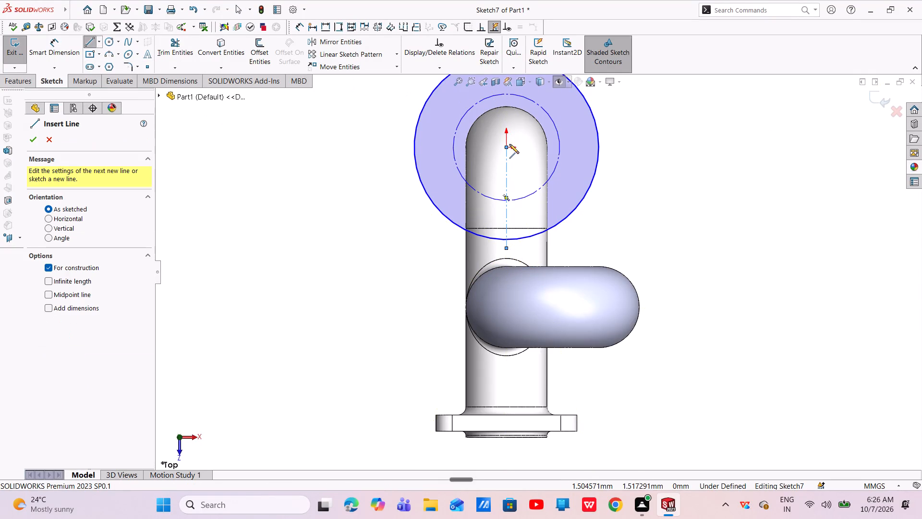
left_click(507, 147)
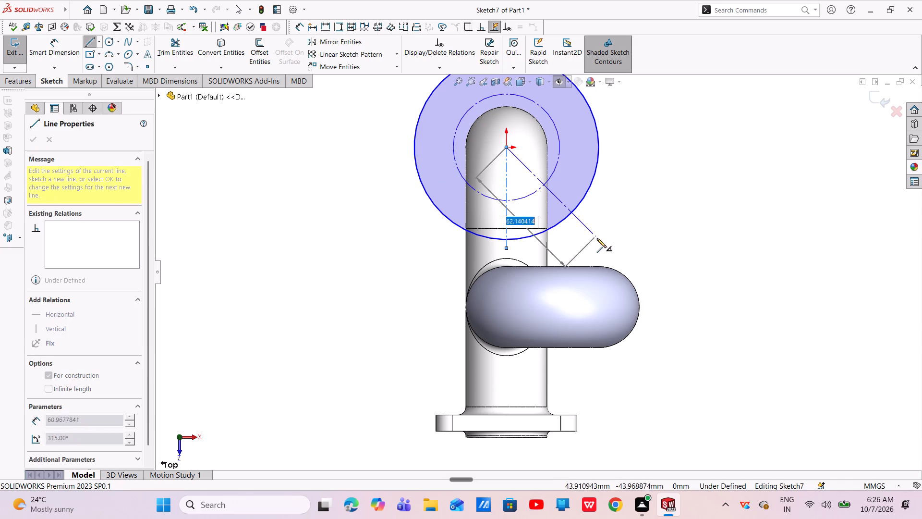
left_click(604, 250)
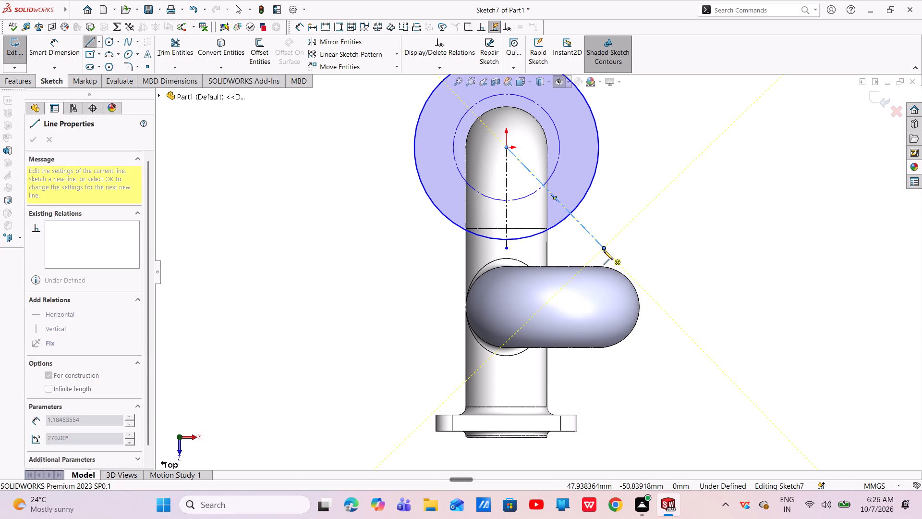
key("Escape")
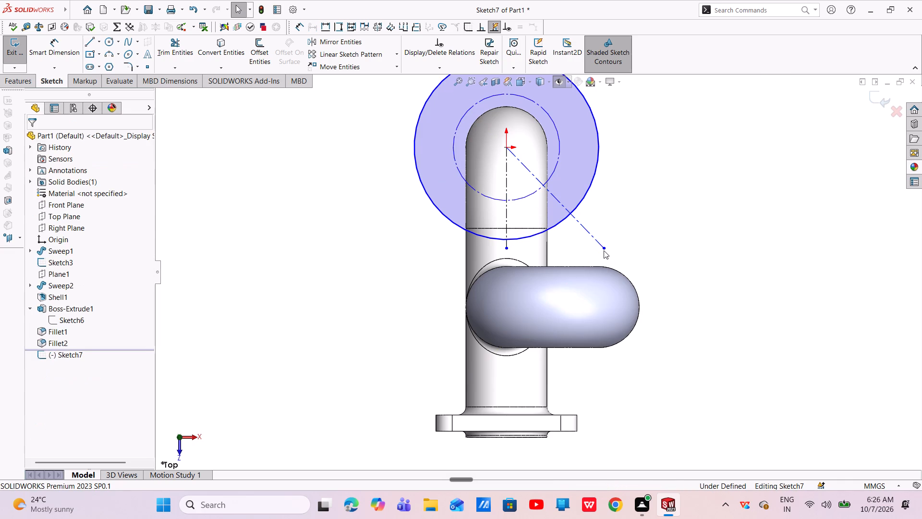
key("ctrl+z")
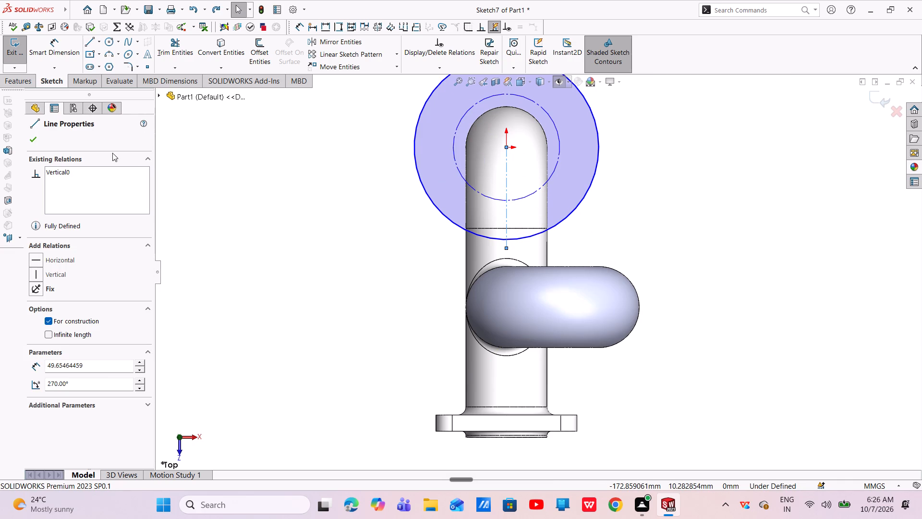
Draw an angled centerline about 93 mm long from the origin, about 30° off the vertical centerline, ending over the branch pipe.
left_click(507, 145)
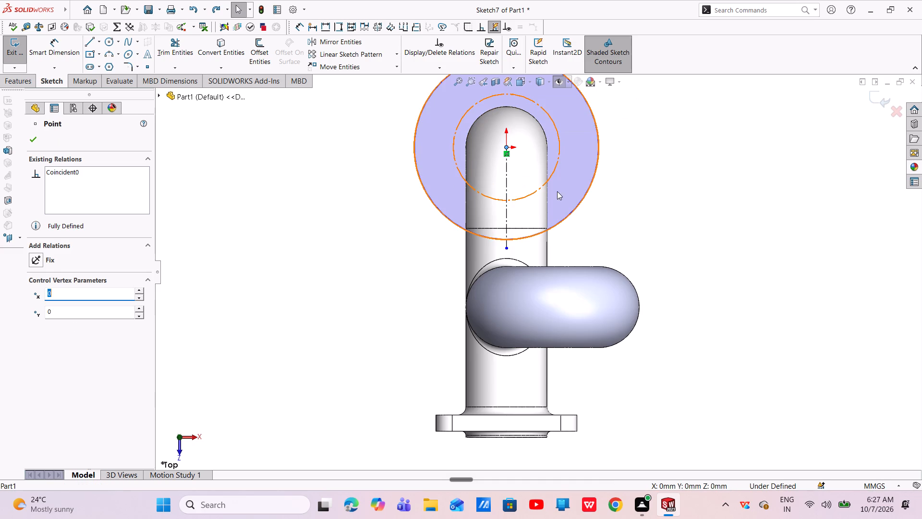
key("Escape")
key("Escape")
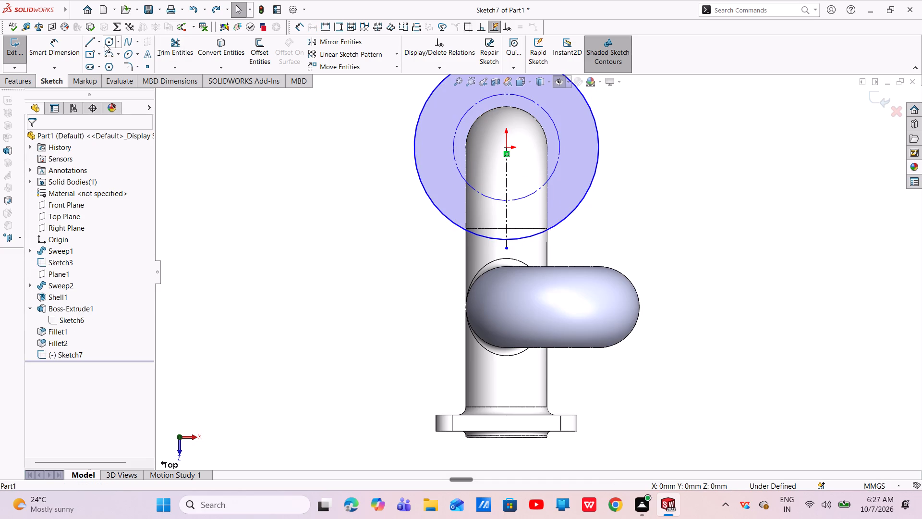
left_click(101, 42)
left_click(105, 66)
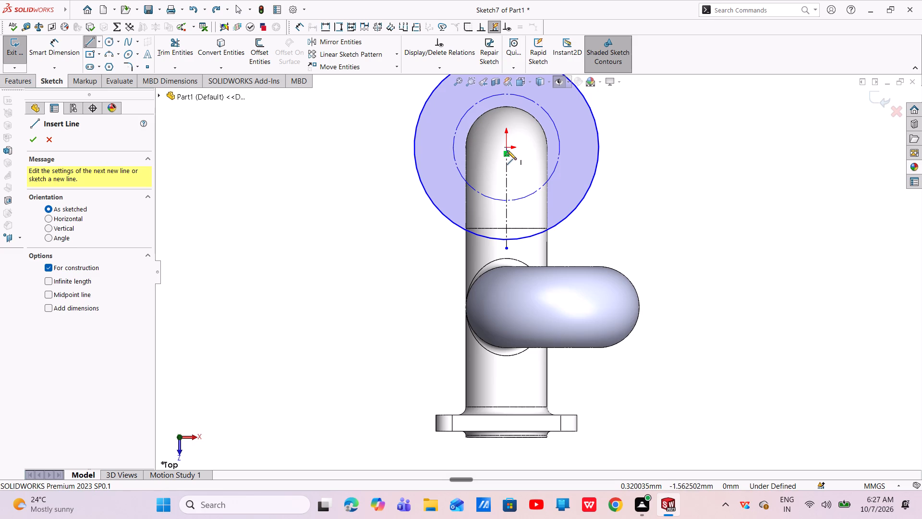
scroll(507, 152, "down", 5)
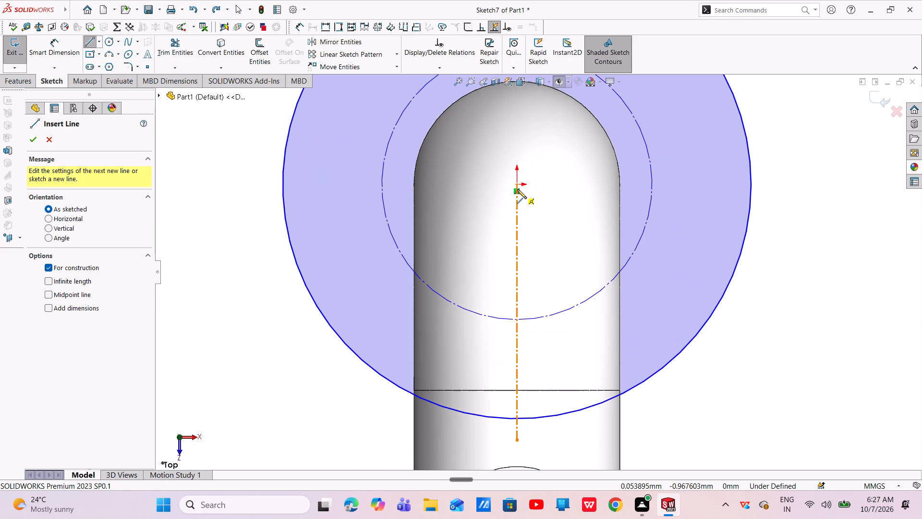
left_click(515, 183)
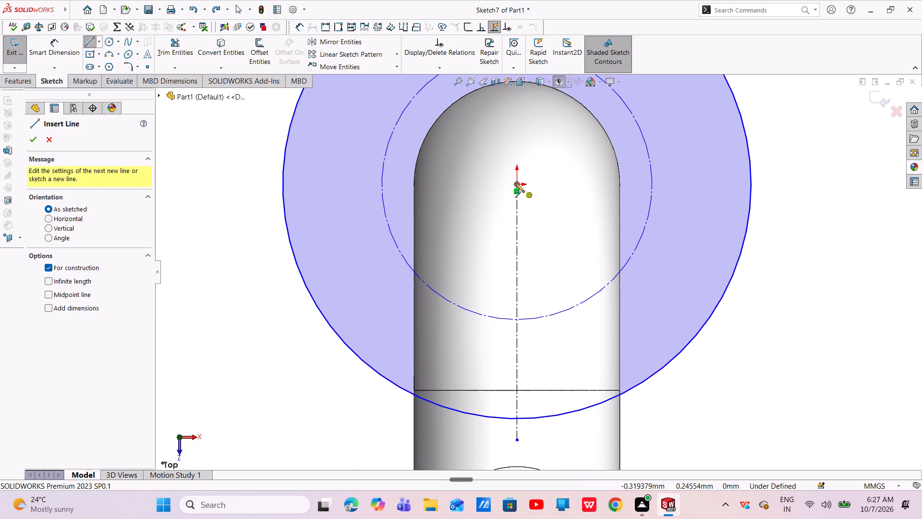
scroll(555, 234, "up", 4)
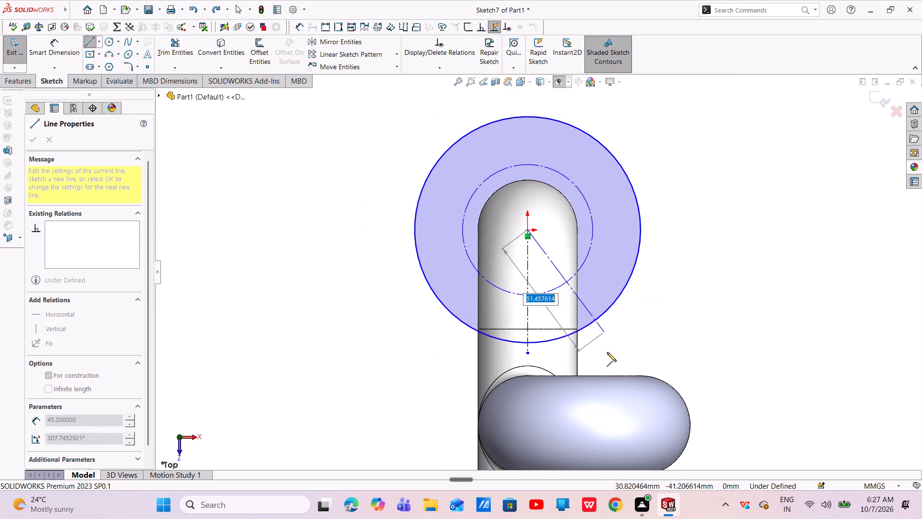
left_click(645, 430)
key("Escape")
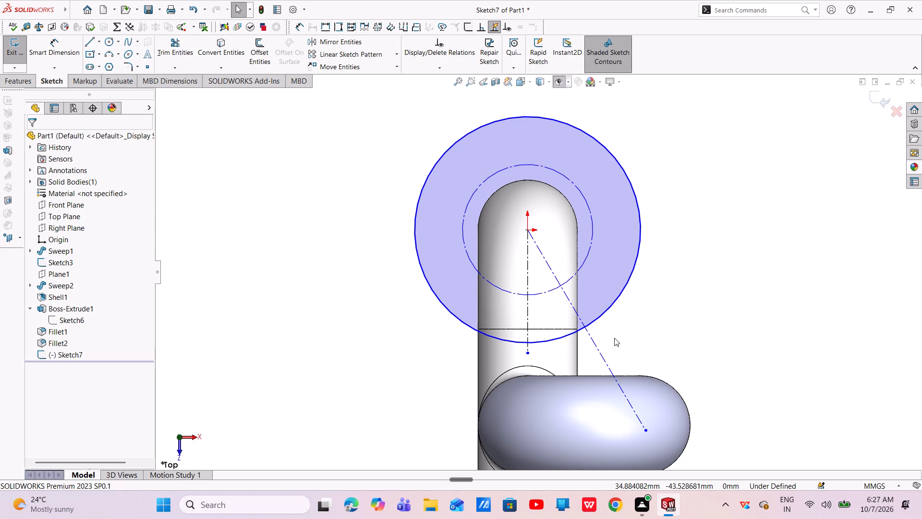
Undo both centerlines and both concentric circles, and exit the emptied Top Plane sketch.
key("ctrl+z")
key("ctrl+z")
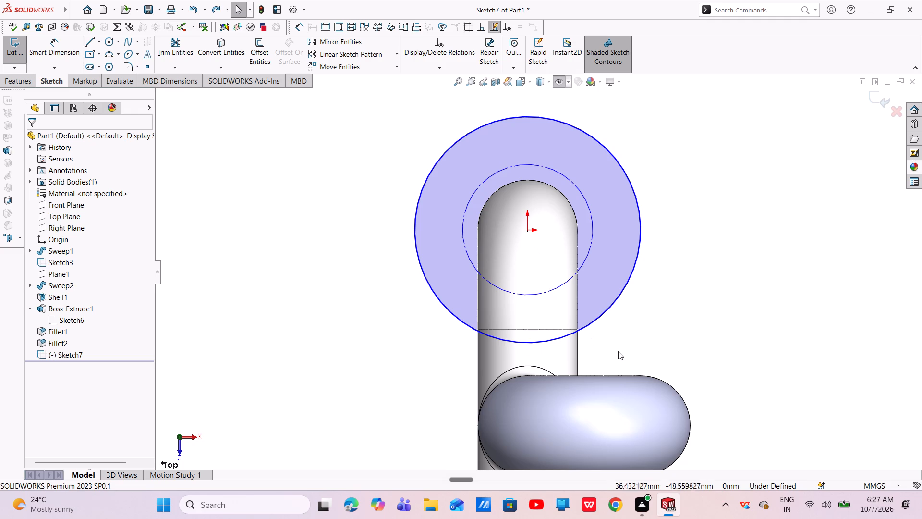
key("ctrl+z")
key("ctrl+z")
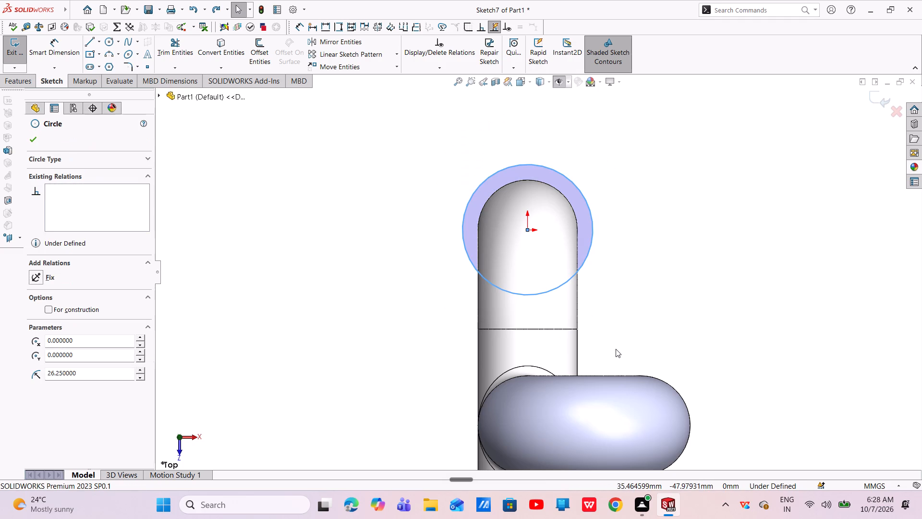
key("ctrl+z")
middle_click_drag(606, 343, 509, 291)
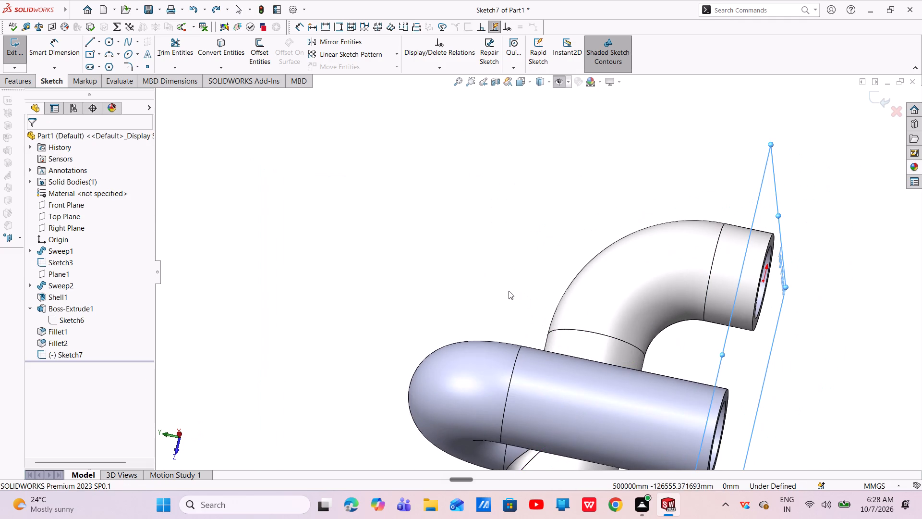
scroll(542, 335, "up", 5)
middle_click_drag(557, 329, 609, 390)
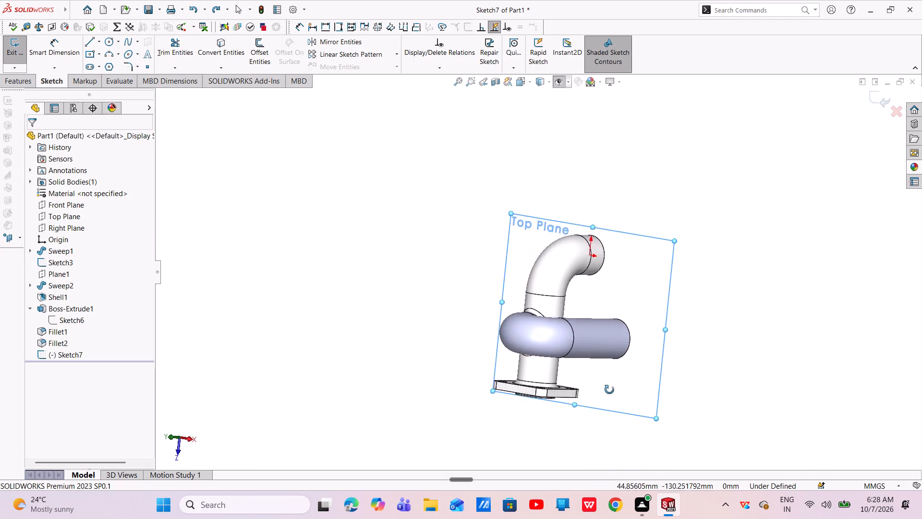
middle_click_drag(609, 390, 630, 397)
scroll(577, 303, "down", 6)
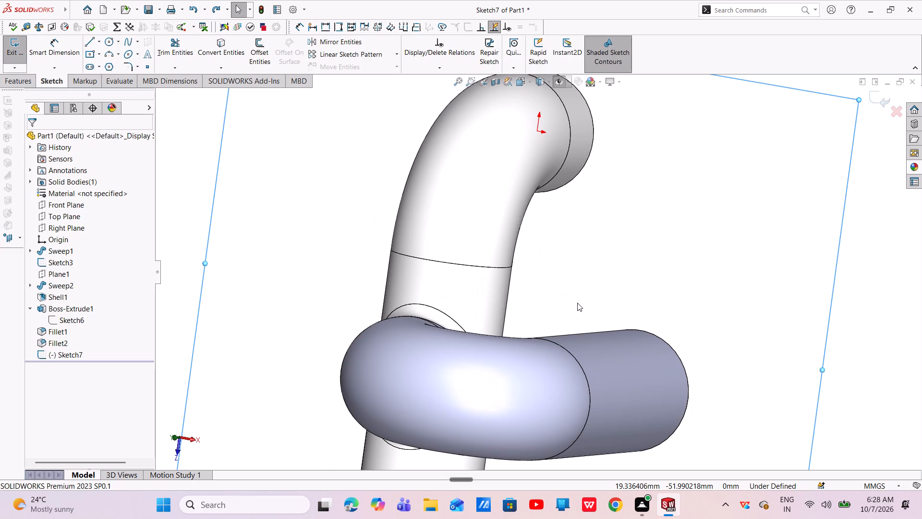
key("ctrl+z")
scroll(585, 321, "up", 5)
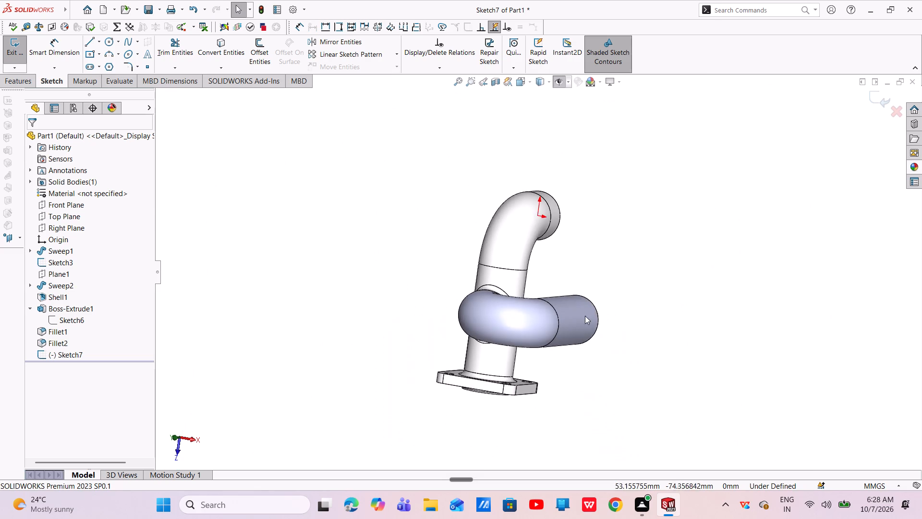
middle_click_drag(644, 336, 596, 259)
scroll(596, 260, "up", 1)
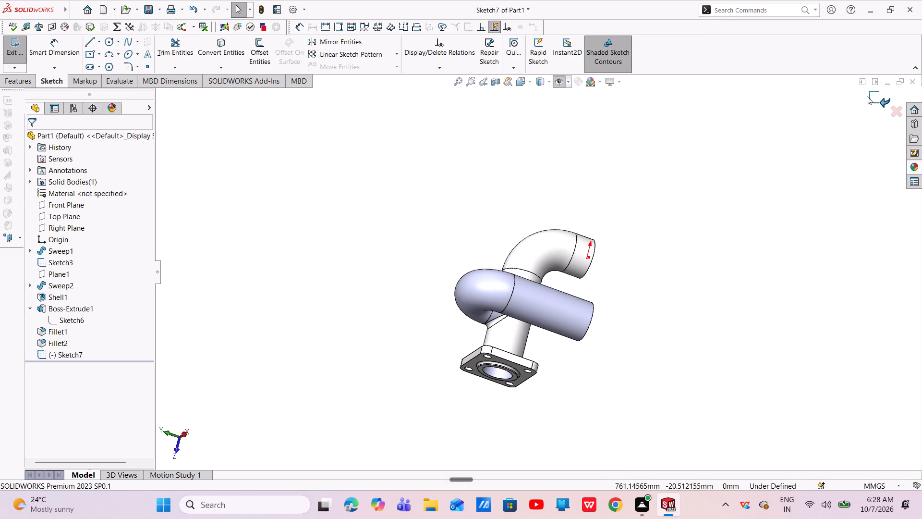
left_click(867, 96)
Examine the model and its sketches, opening Sketch3 to check the branch centerline's angle and length, and exit it without editing.
middle_click_drag(612, 255, 672, 351)
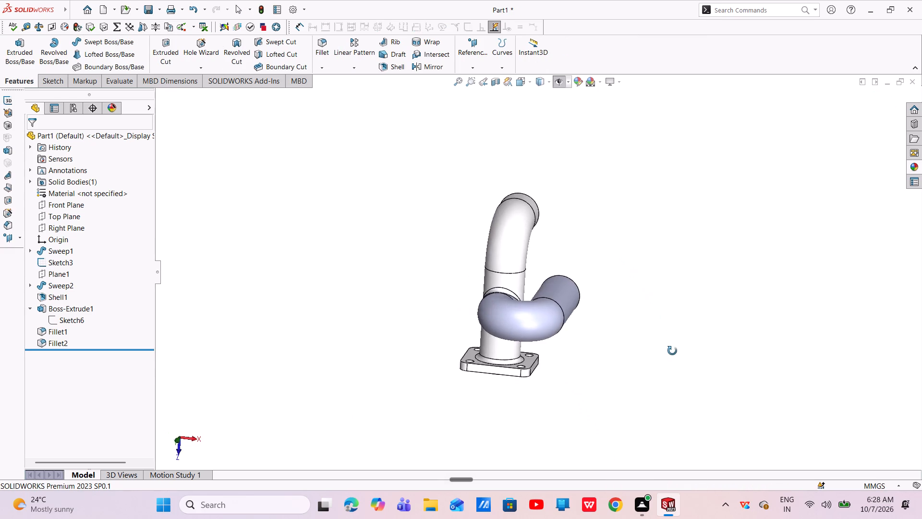
middle_click_drag(672, 351, 634, 349)
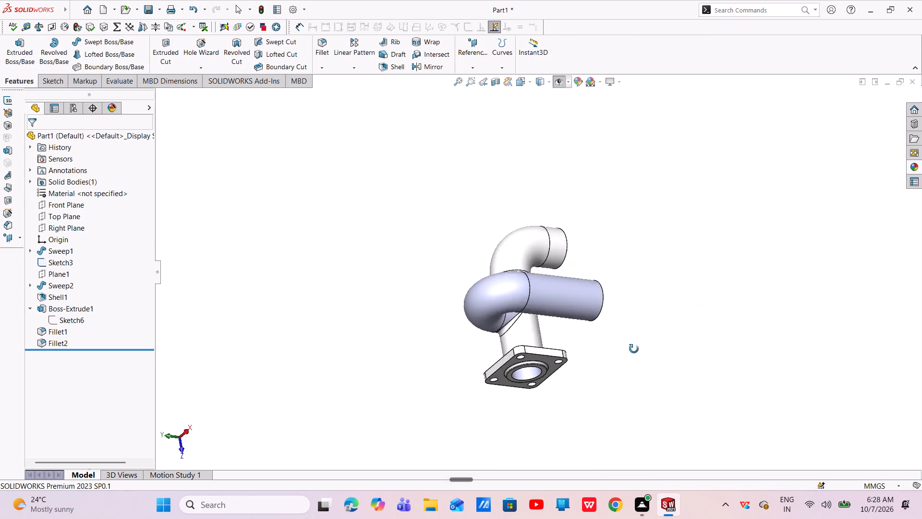
middle_click_drag(634, 349, 687, 388)
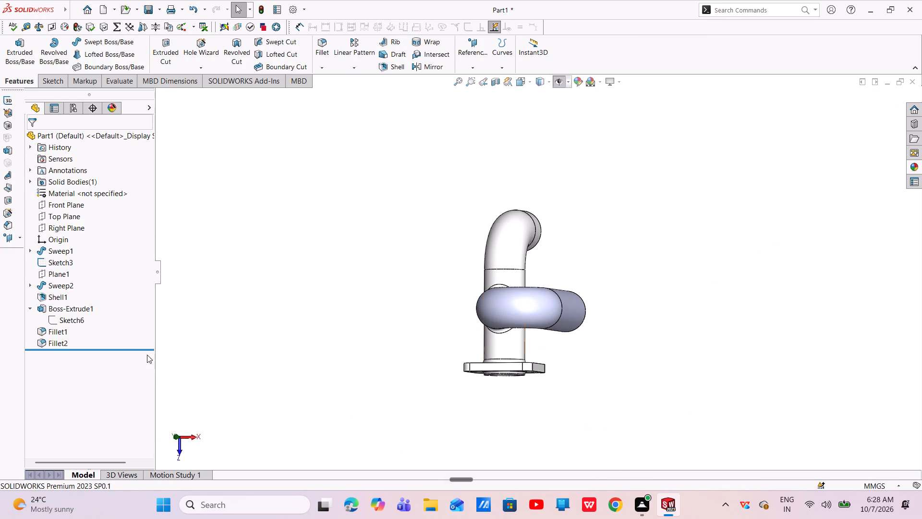
left_click(72, 322)
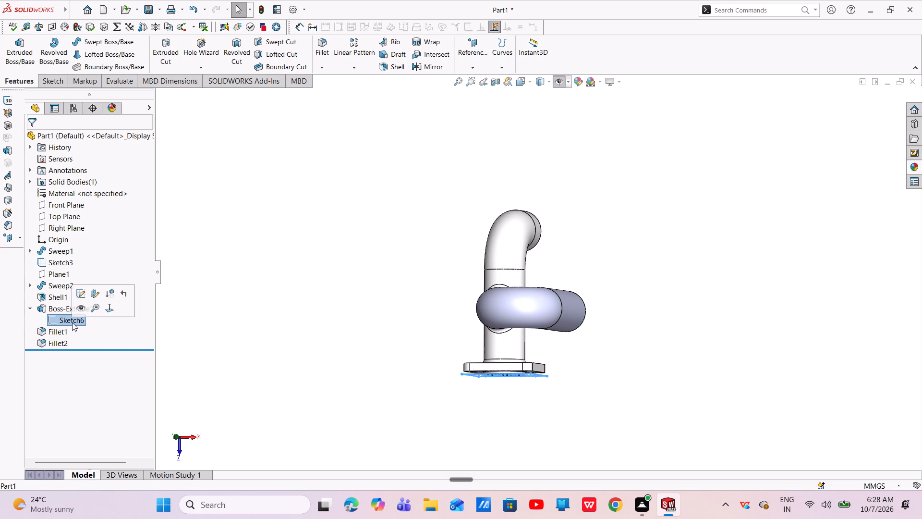
left_click(59, 299)
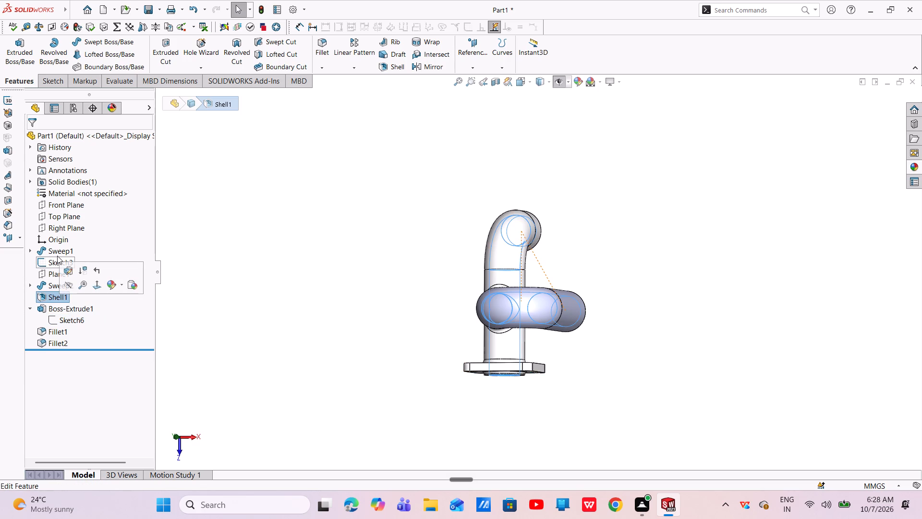
left_click(56, 263)
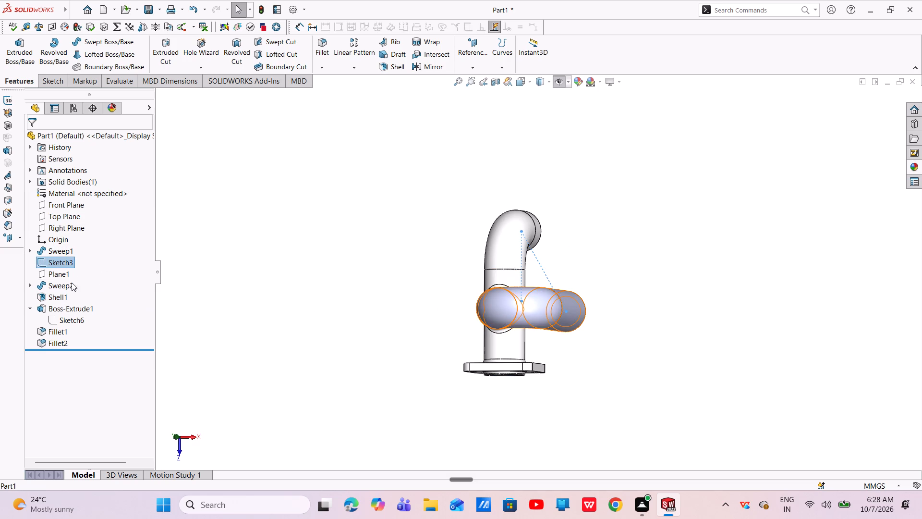
left_click(71, 217)
middle_click_drag(462, 306, 471, 268)
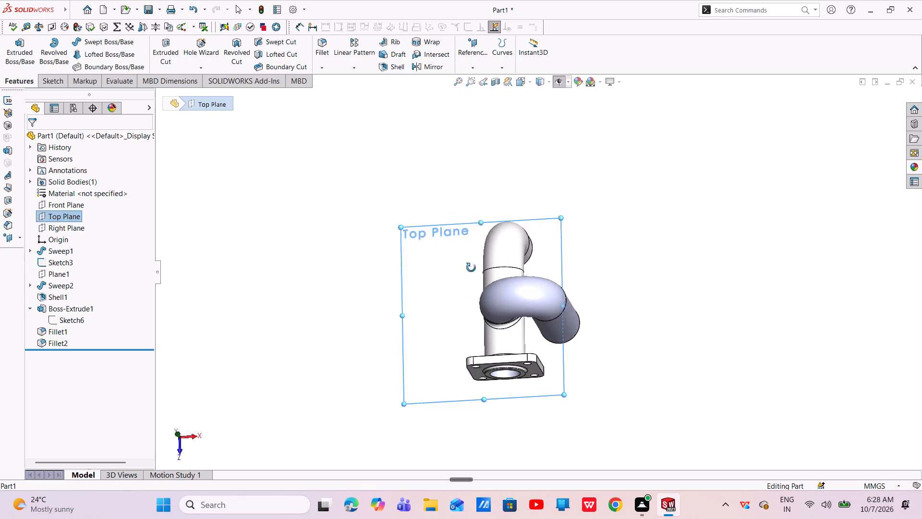
middle_click_drag(471, 268, 474, 247)
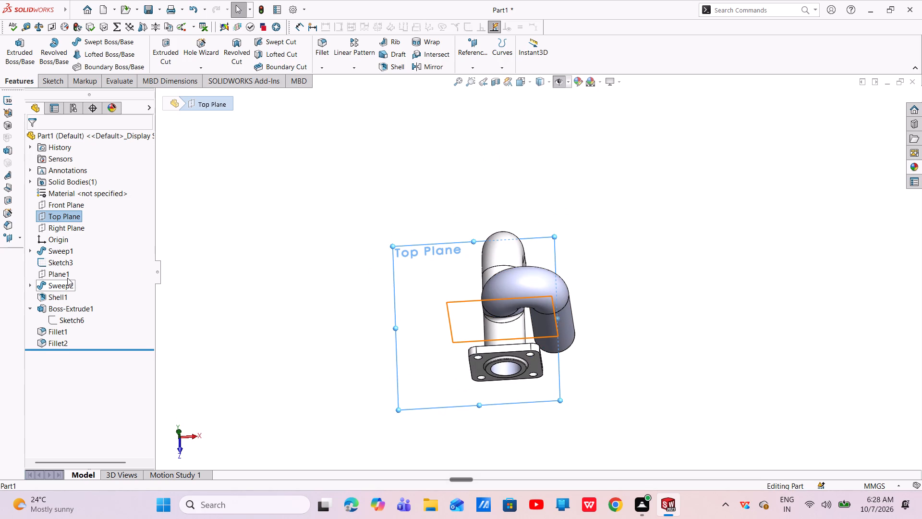
left_click(62, 261)
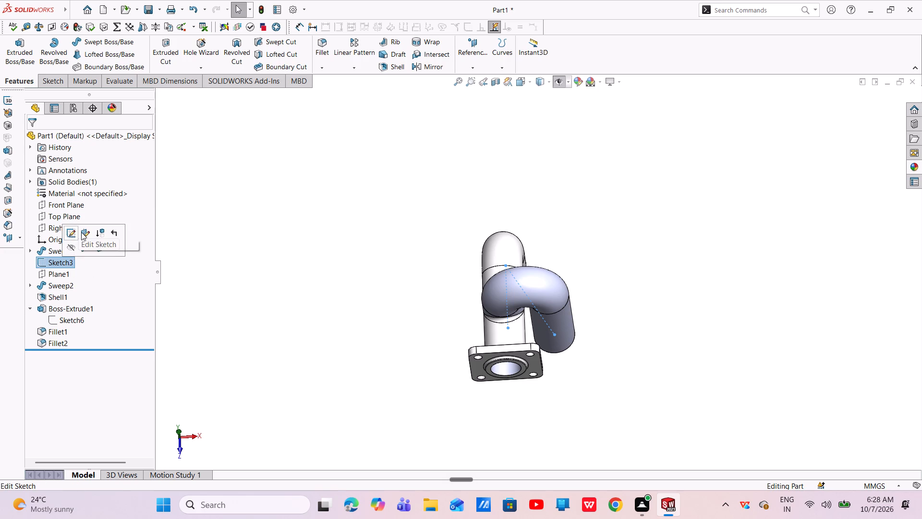
left_click(77, 238)
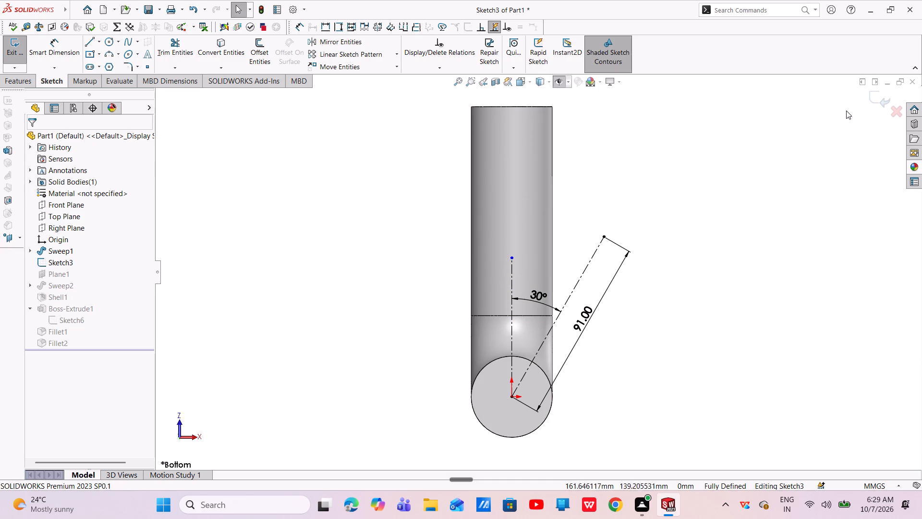
left_click(871, 97)
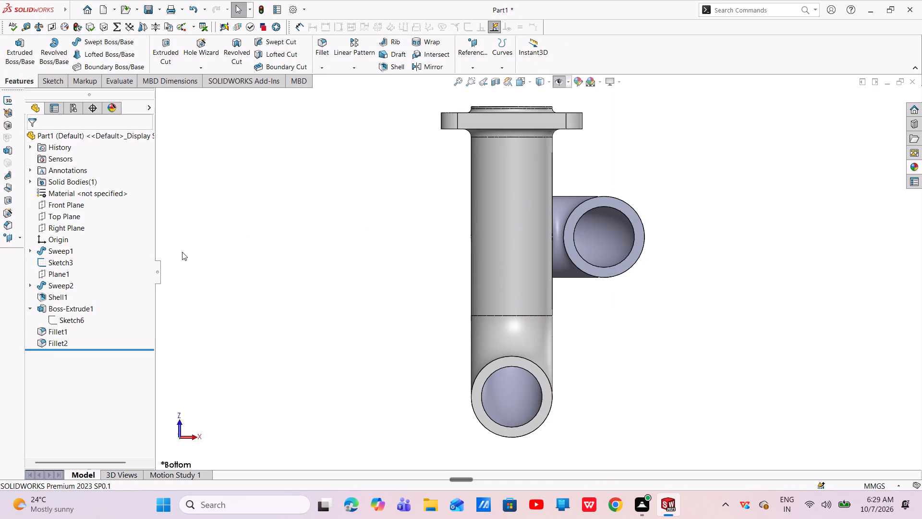
Start a sketch on the Top Plane and draw a vertical centerline about 50 mm long downward from the origin.
left_click(58, 218)
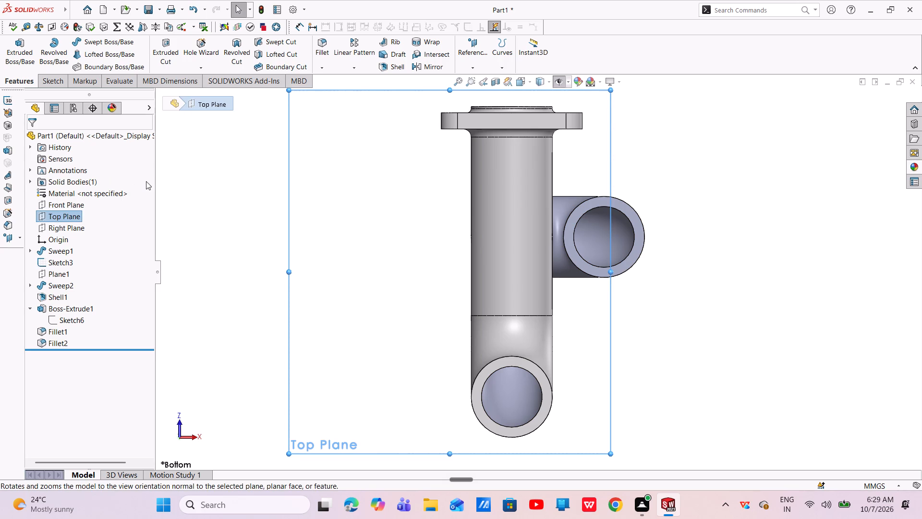
left_click(78, 214)
left_click(83, 203)
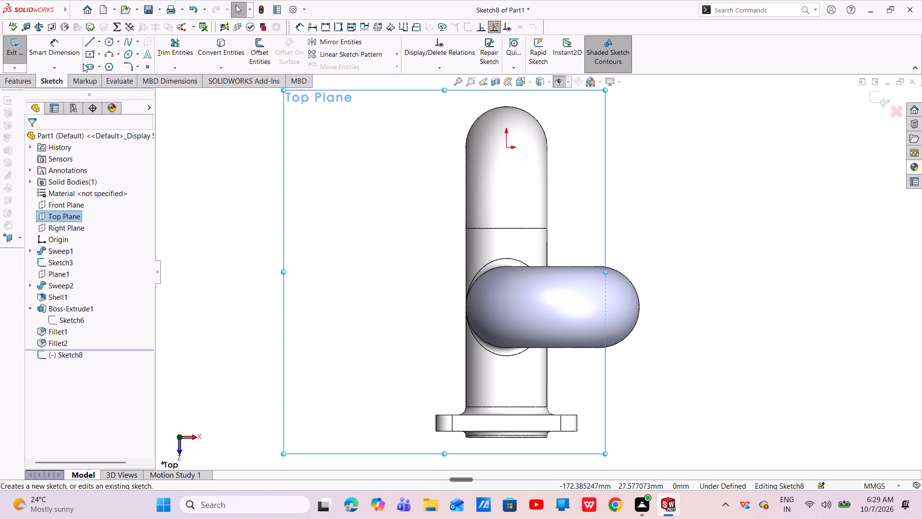
left_click(101, 46)
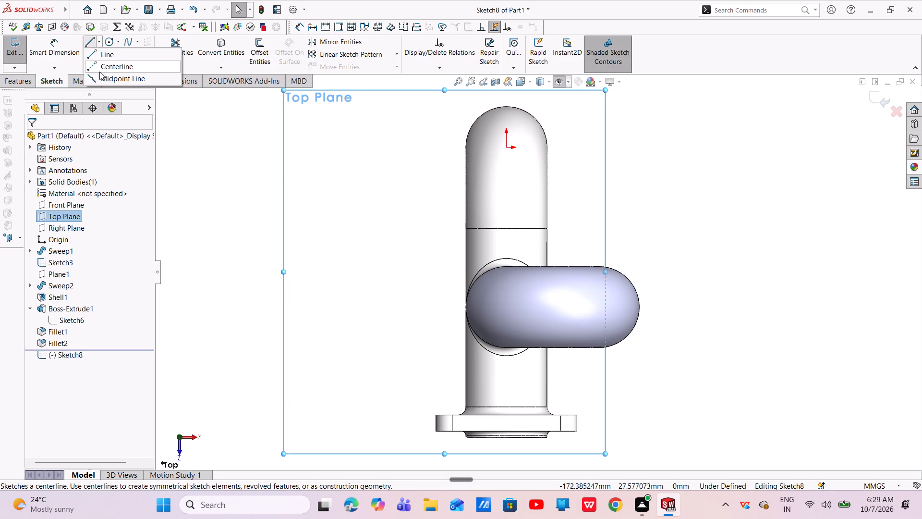
left_click(100, 65)
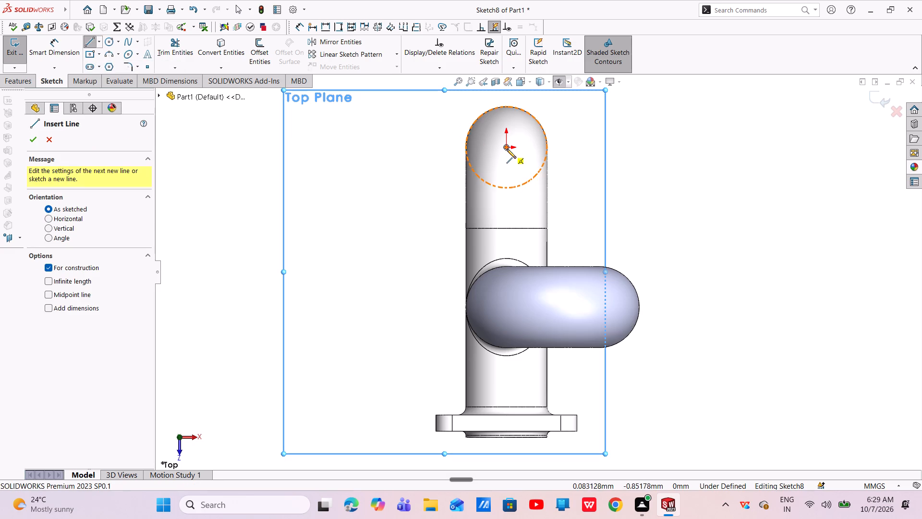
left_click(507, 148)
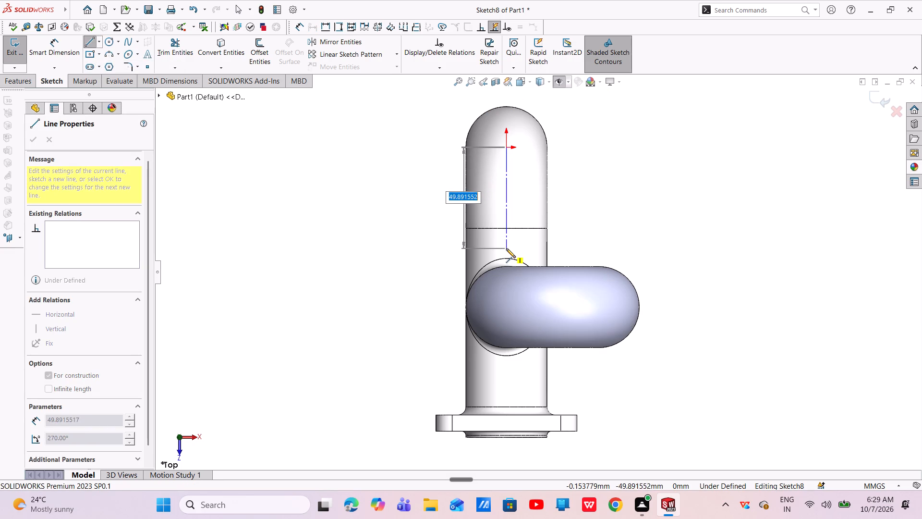
left_click(509, 252)
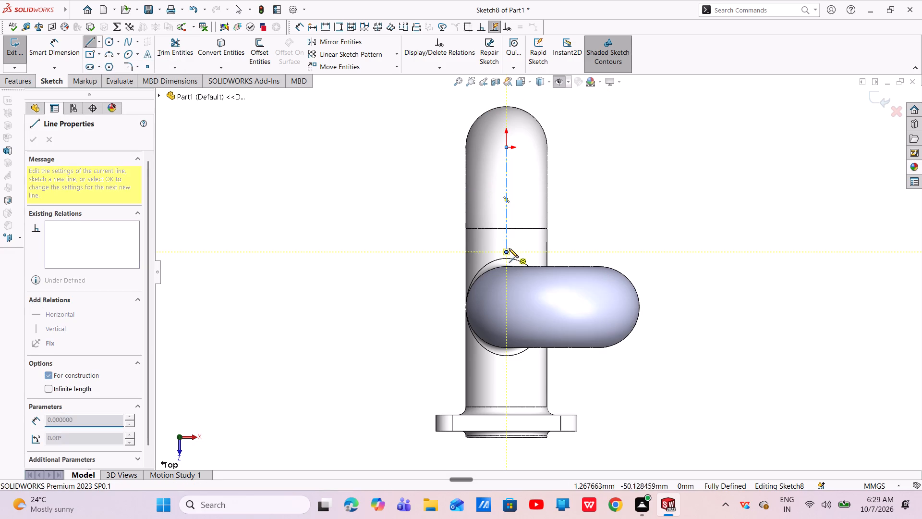
key("Escape")
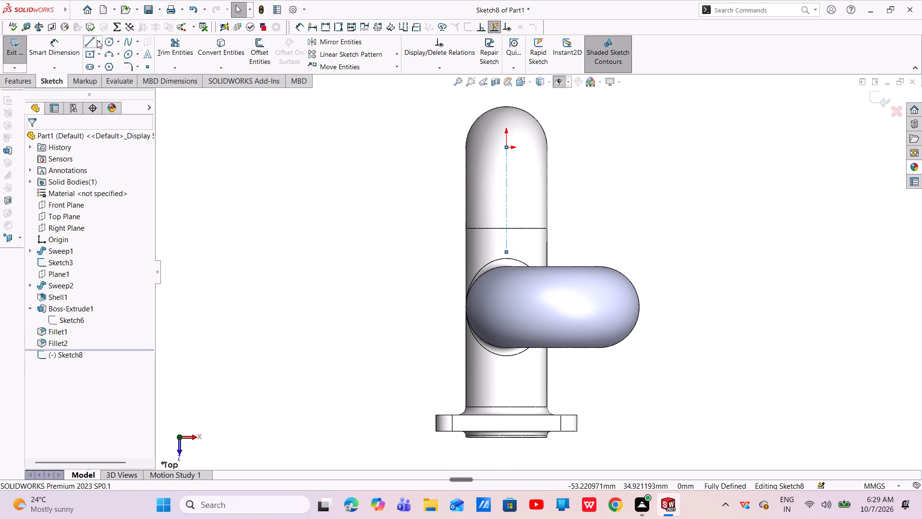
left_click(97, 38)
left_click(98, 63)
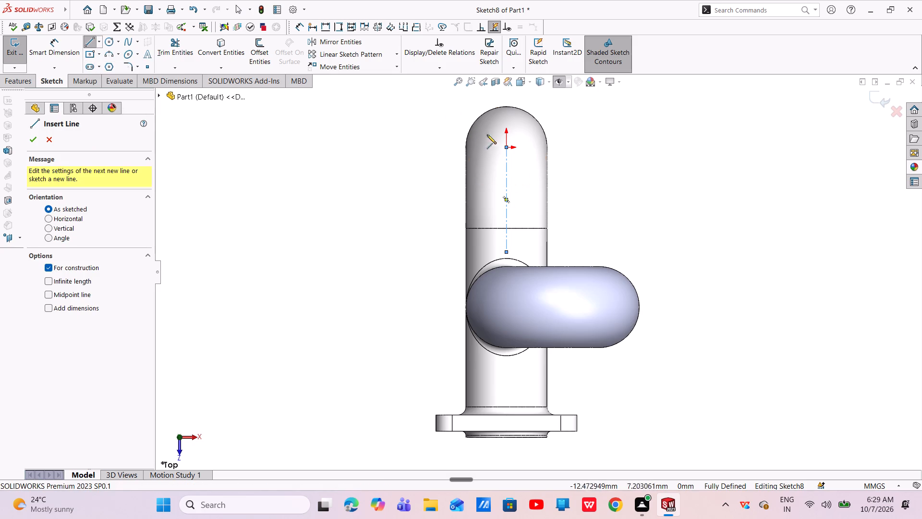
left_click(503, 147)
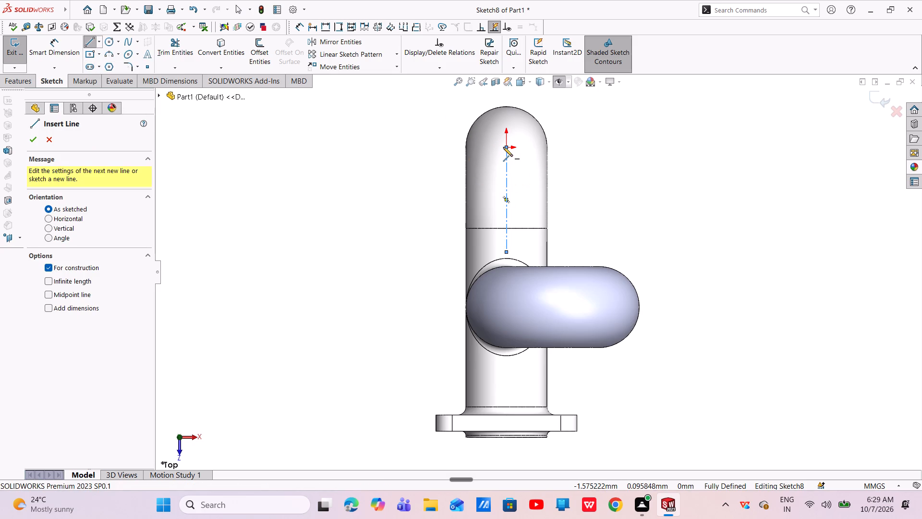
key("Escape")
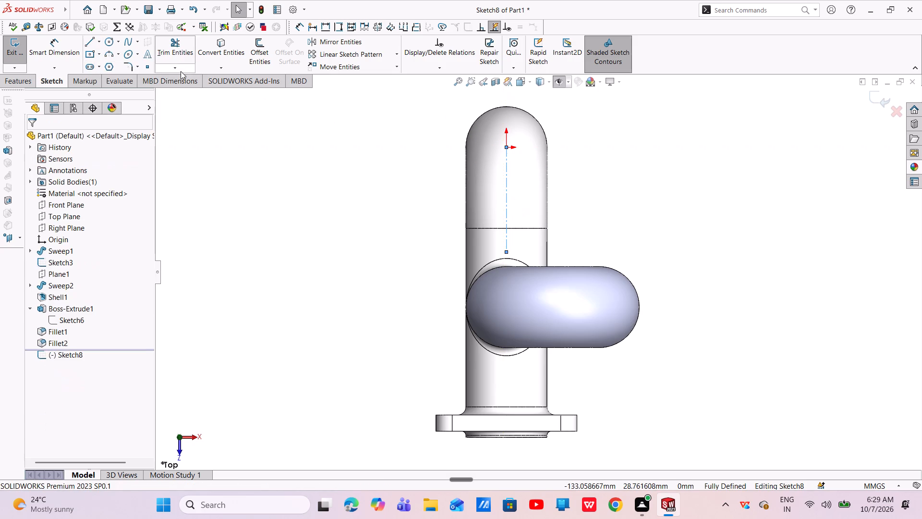
Draw an angled centerline about 95 mm long from the origin, about 30° off the vertical centerline, ending over the branch pipe.
left_click(100, 52)
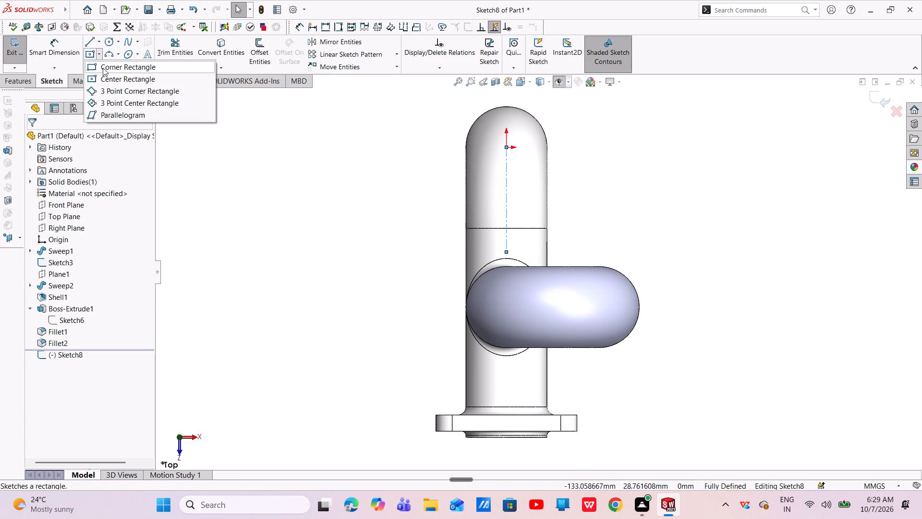
left_click(101, 64)
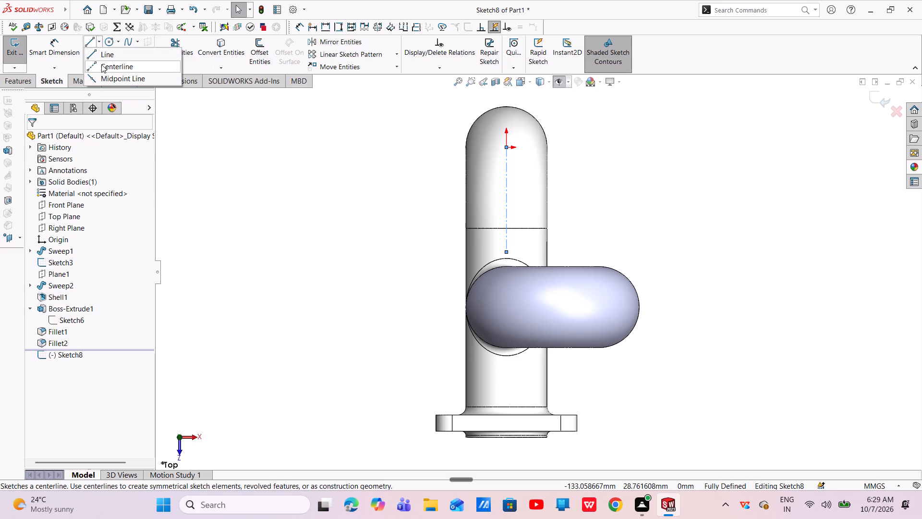
left_click(508, 147)
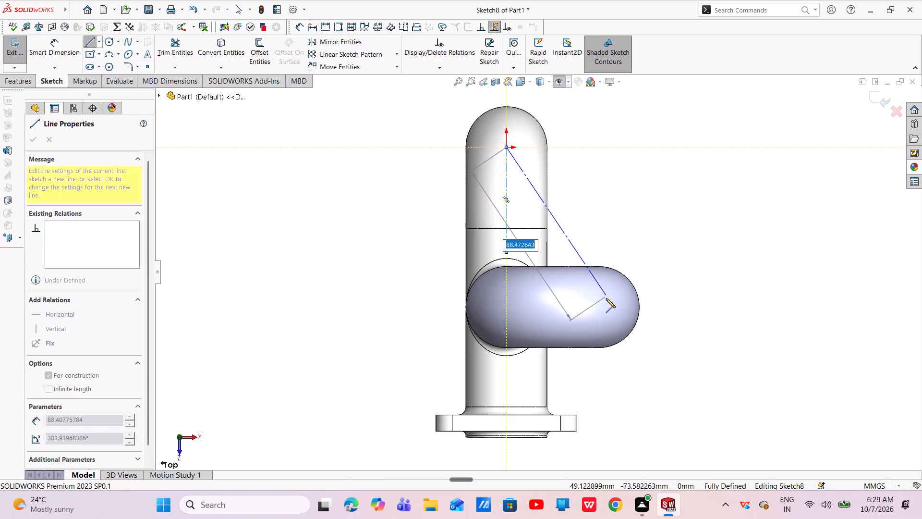
left_click(604, 313)
key("Escape")
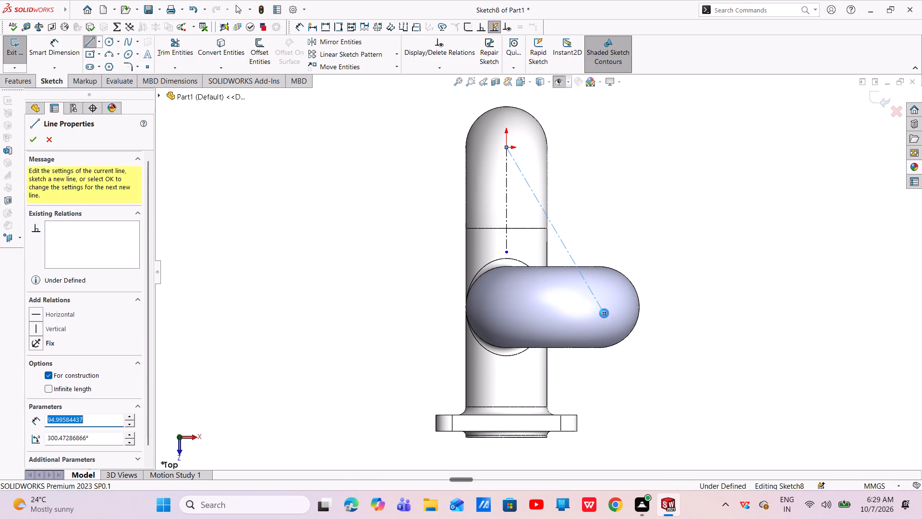
key("Escape")
Dimension the angled centerline's length as 91 mm.
left_click(73, 57)
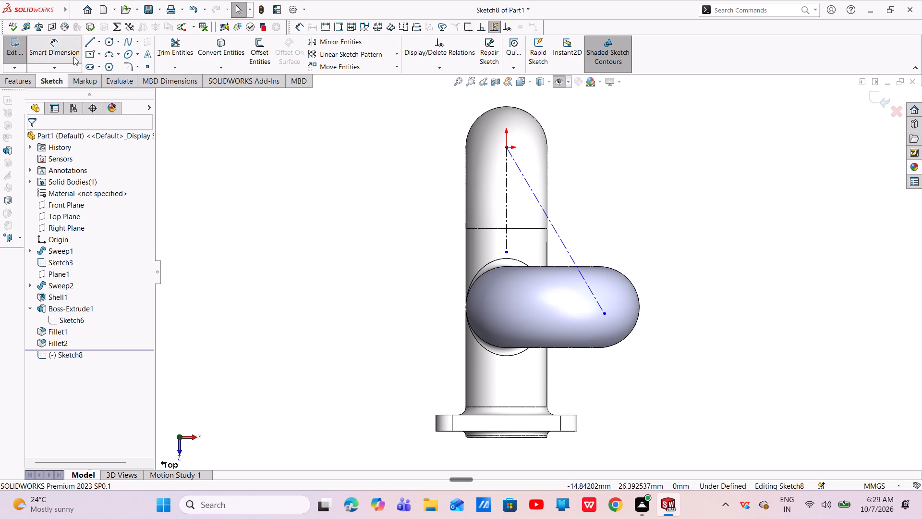
left_click(555, 227)
left_click(589, 198)
key("BackSpace")
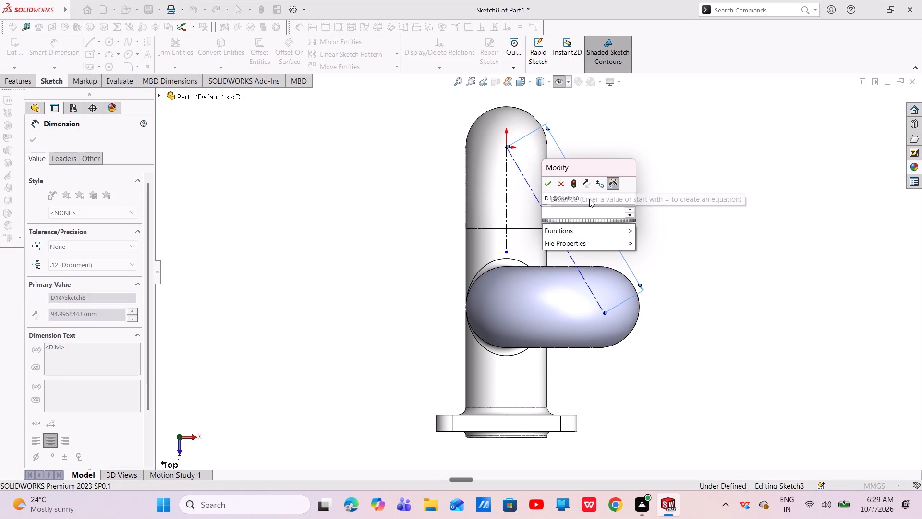
type("91")
key("Return")
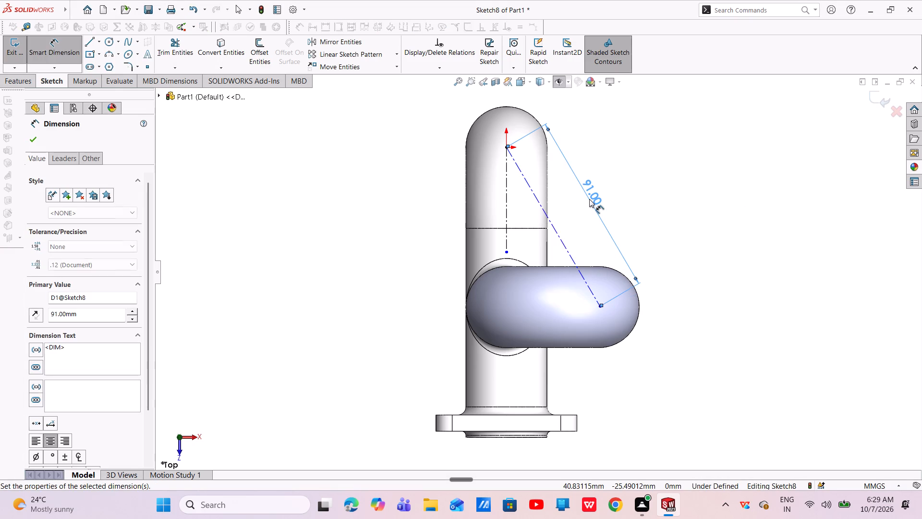
key("Escape")
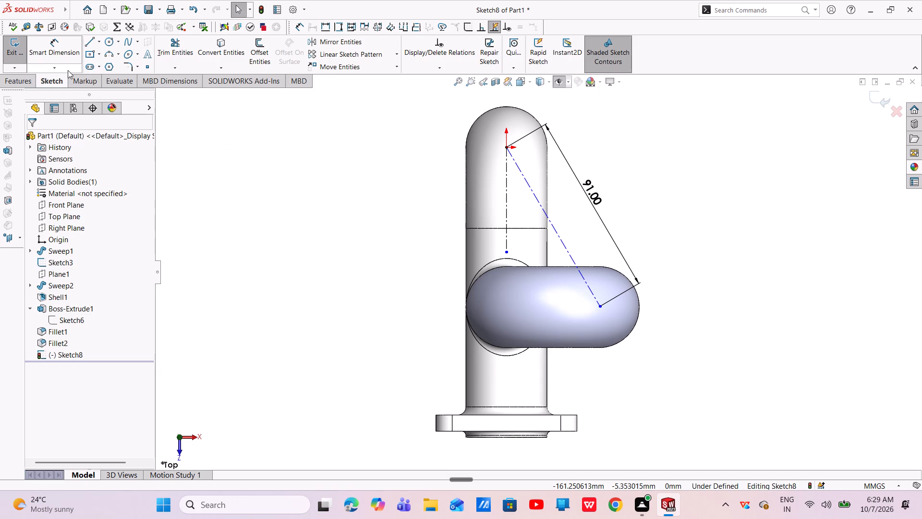
Dimension the angle between the vertical and angled centerlines as 30°.
left_click(69, 48)
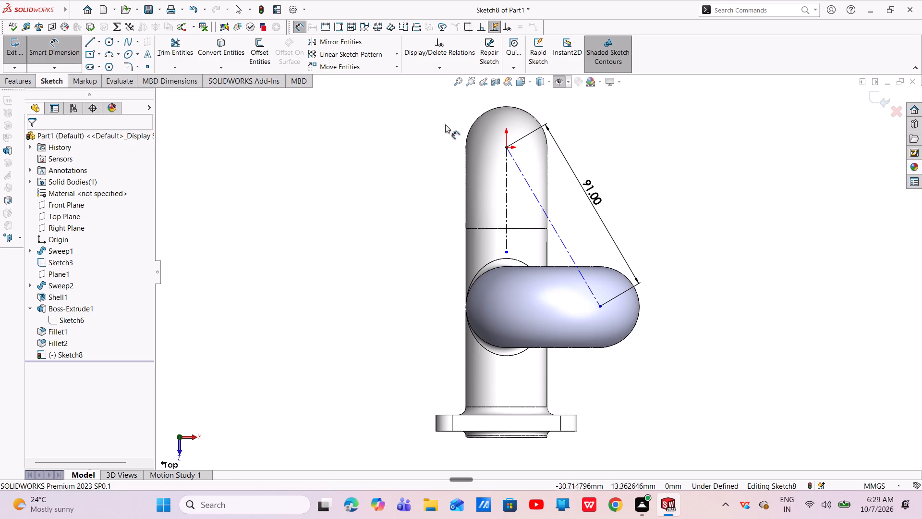
left_click(529, 185)
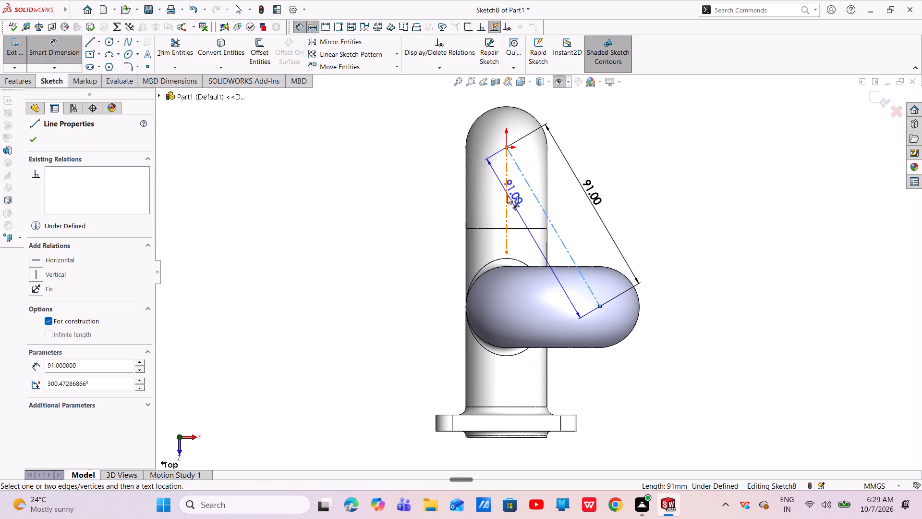
left_click(507, 196)
left_click(520, 202)
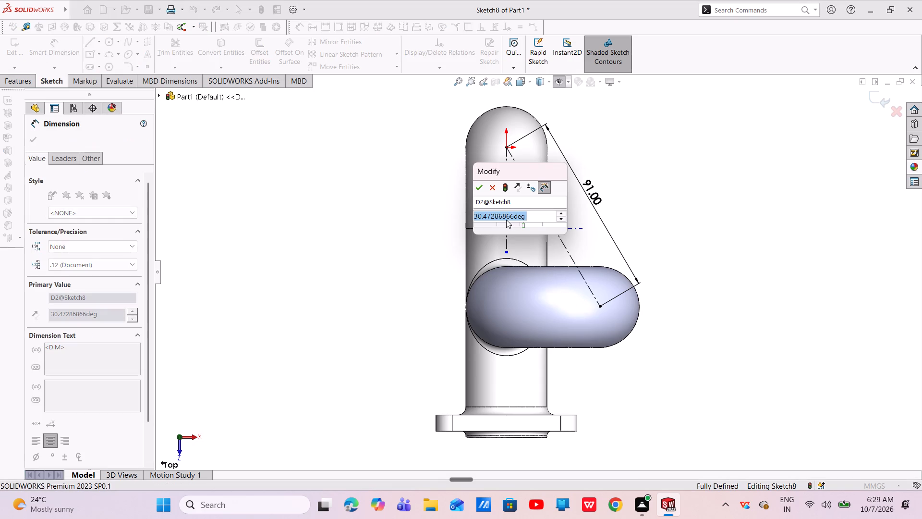
key("BackSpace")
type("30")
key("Return")
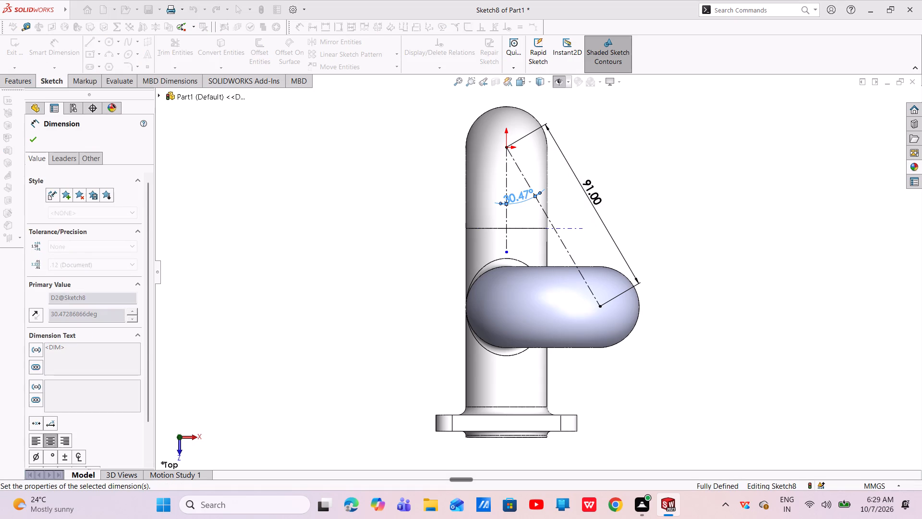
key("Escape")
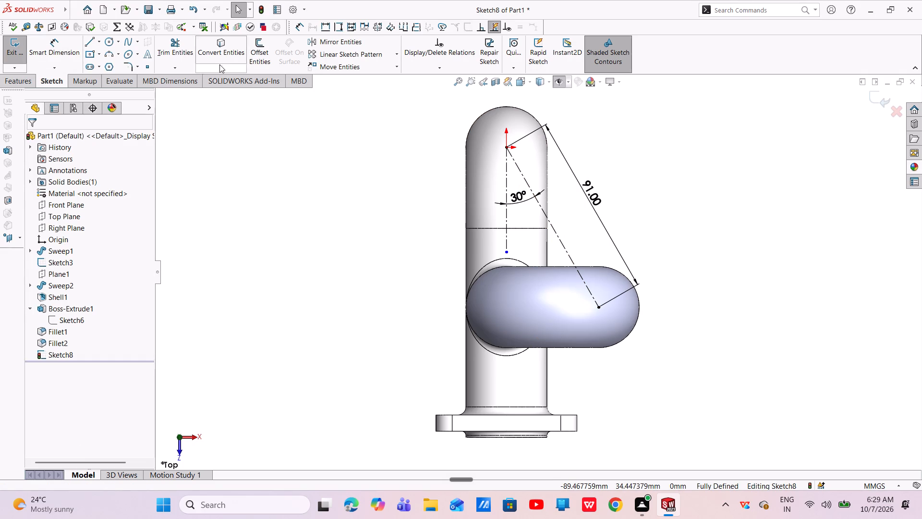
Draw two concentric circles centred on the origin with diameters of 52.5 mm and 91 mm.
left_click(109, 42)
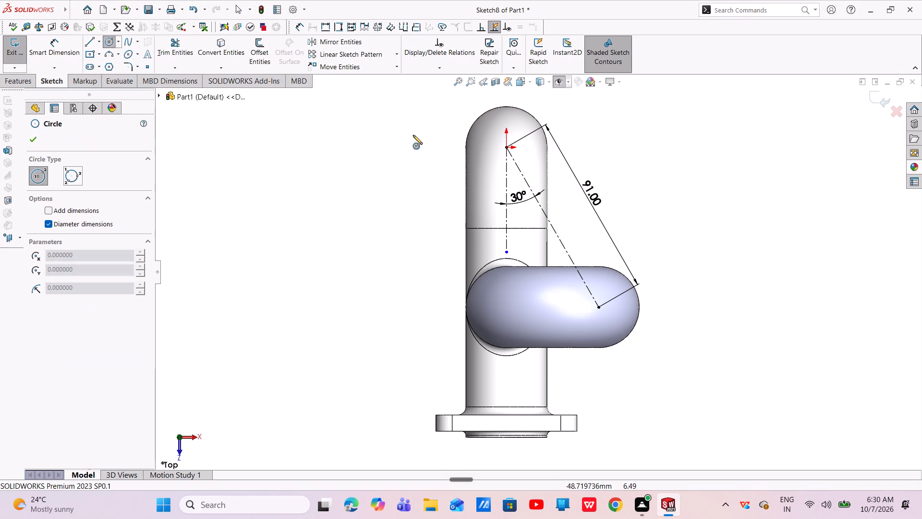
left_click(506, 148)
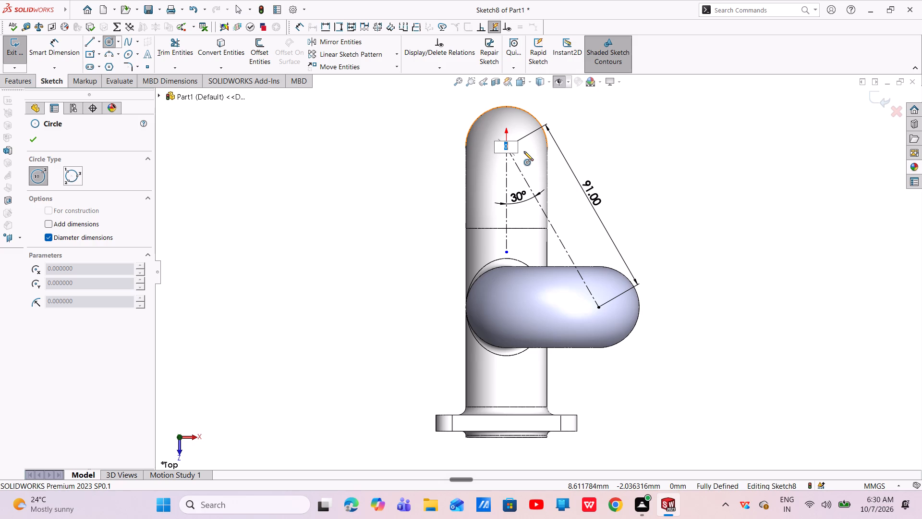
type("52.")
key("5")
key("Return")
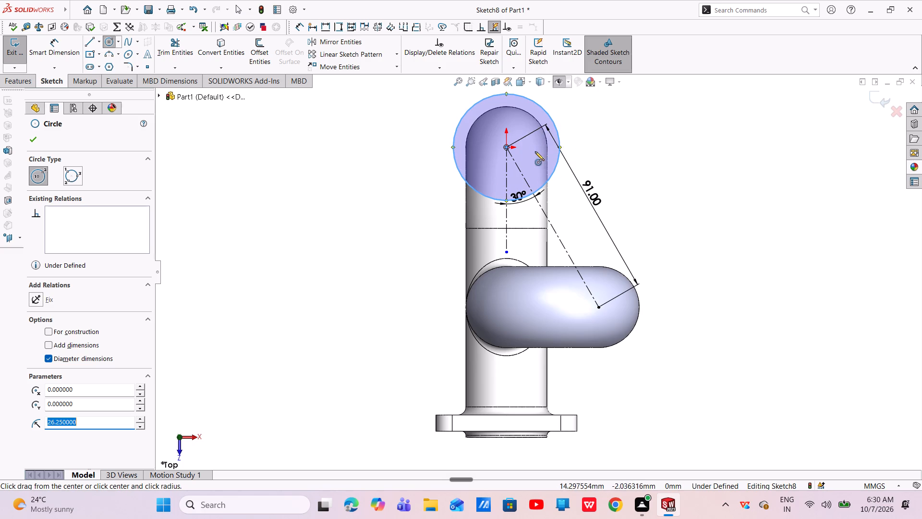
left_click(505, 147)
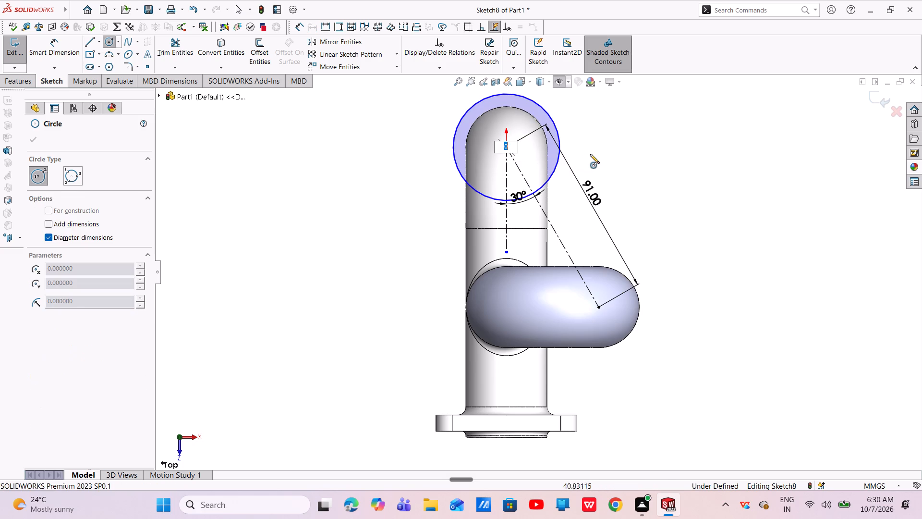
type("91")
key("Return")
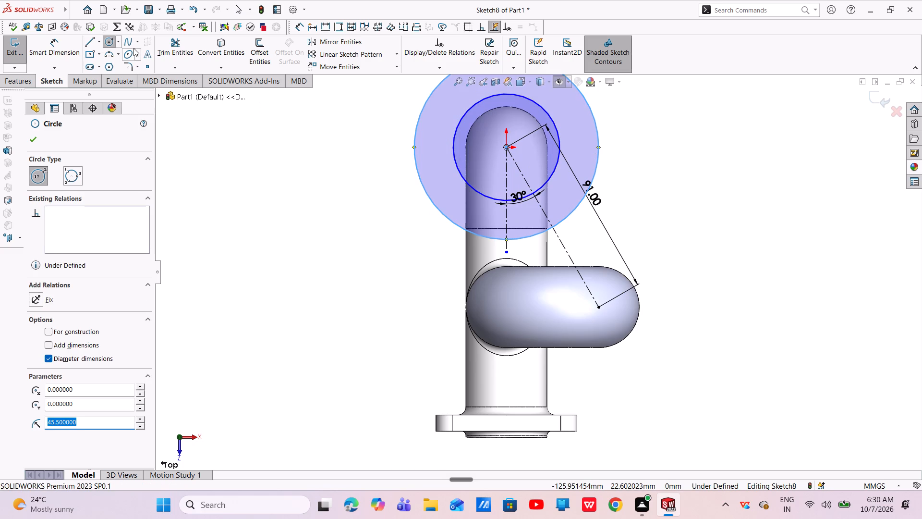
Draw a circle about 83.5 mm in diameter centred on the free end of the angled centerline.
left_click(599, 309)
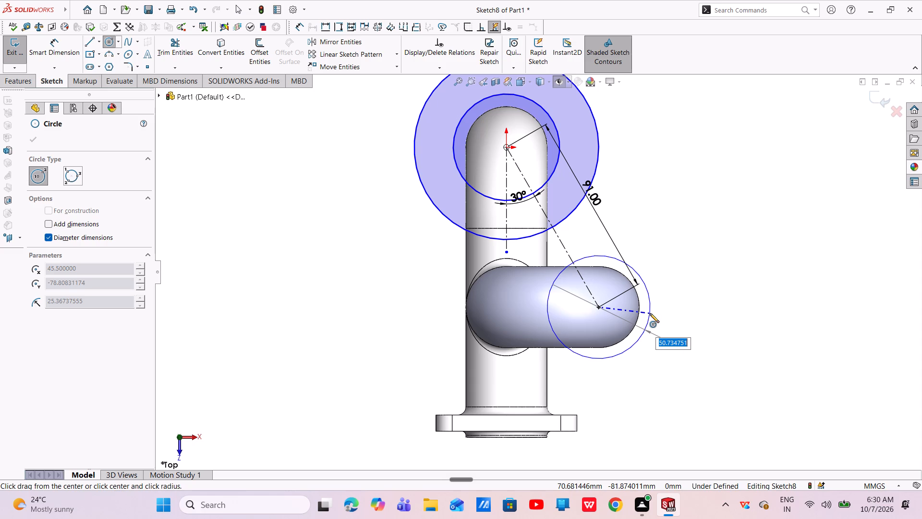
left_click(659, 247)
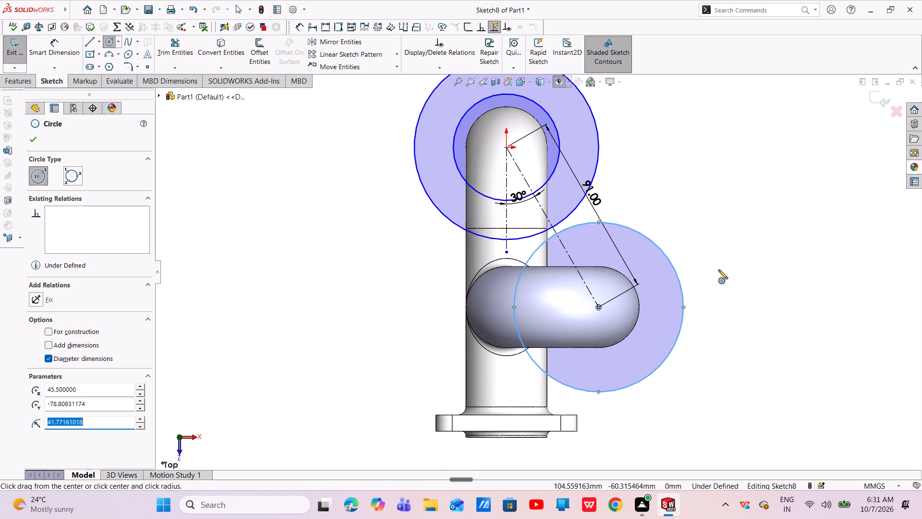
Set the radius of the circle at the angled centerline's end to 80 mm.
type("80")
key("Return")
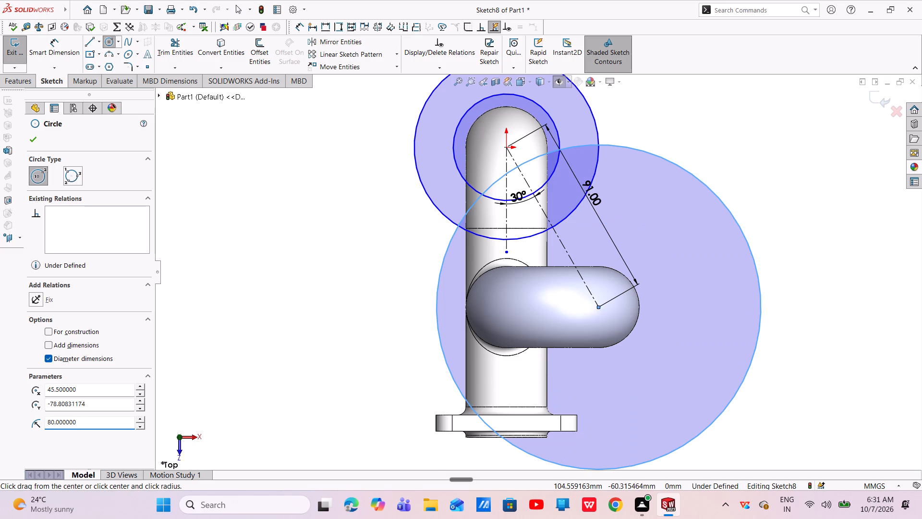
Set the radius of the circle at the angled centerline's end to 40 mm.
left_click(112, 432)
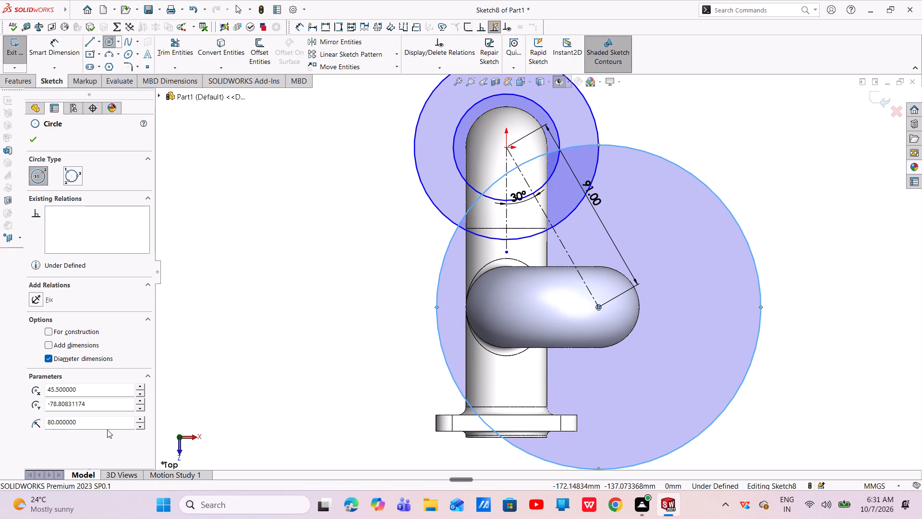
left_click(106, 428)
key("BackSpace")
key("BackSpace")
key("BackSpace")
key("BackSpace")
key("BackSpace")
key("BackSpace")
key("BackSpace")
key("BackSpace")
key("BackSpace")
key("BackSpace")
key("BackSpace")
key("BackSpace")
key("BackSpace")
key("BackSpace")
key("BackSpace")
key("BackSpace")
type("40")
key("Return")
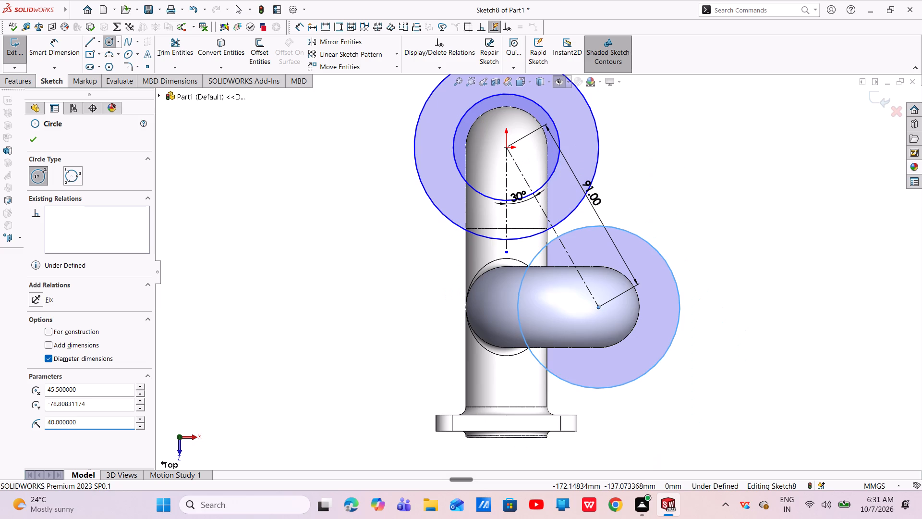
Dimension the diameter of the outer circle centred on the origin.
left_click(30, 142)
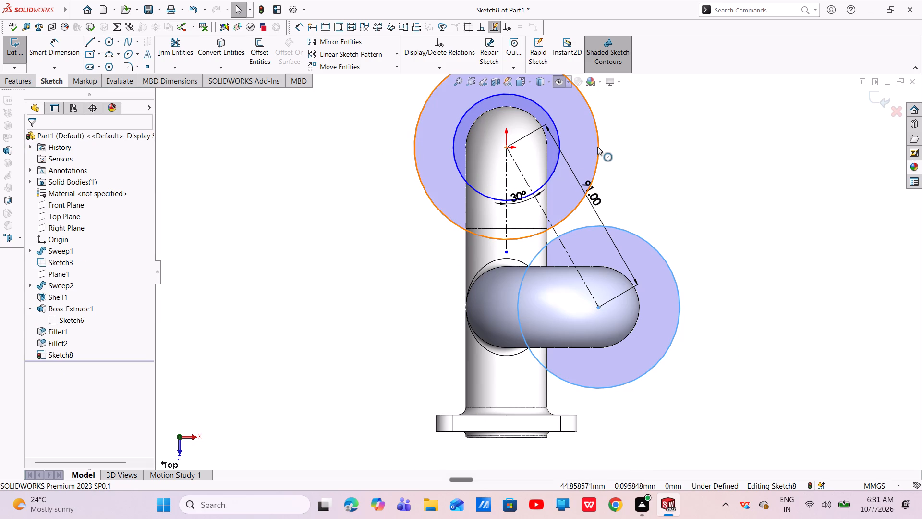
left_click(75, 49)
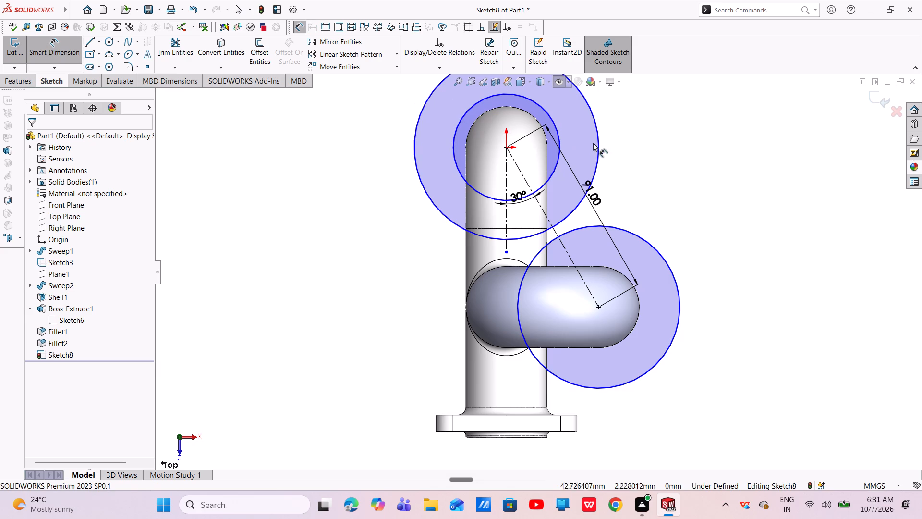
left_click(597, 149)
left_click(662, 147)
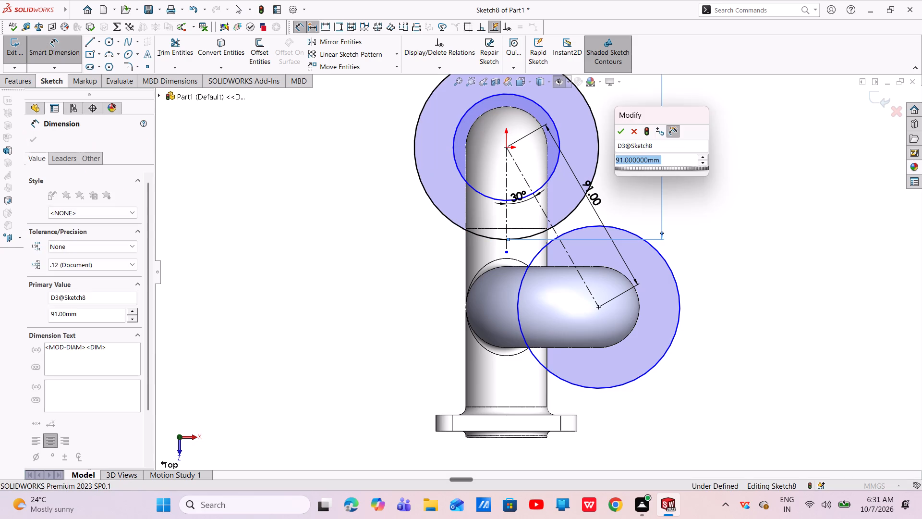
left_click(619, 132)
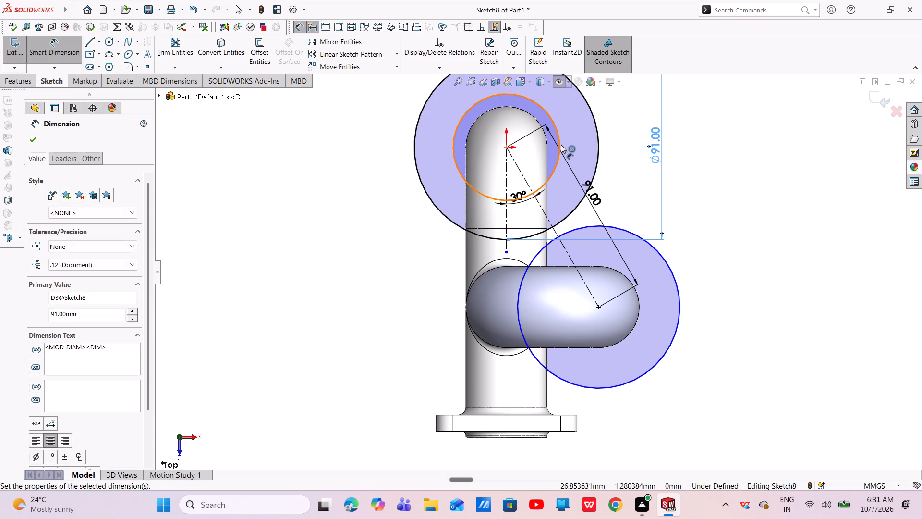
Convert the inner circle centred on the origin to construction geometry and dimension its diameter.
left_click(561, 145)
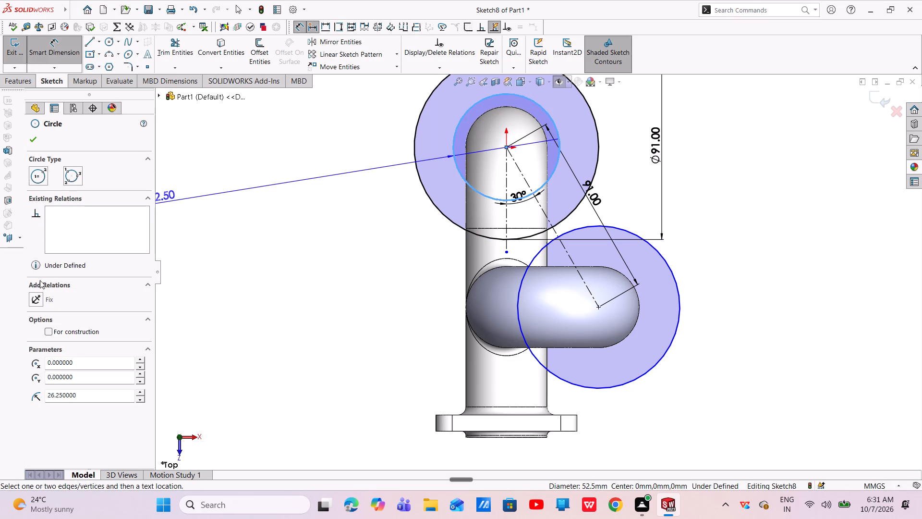
left_click(50, 330)
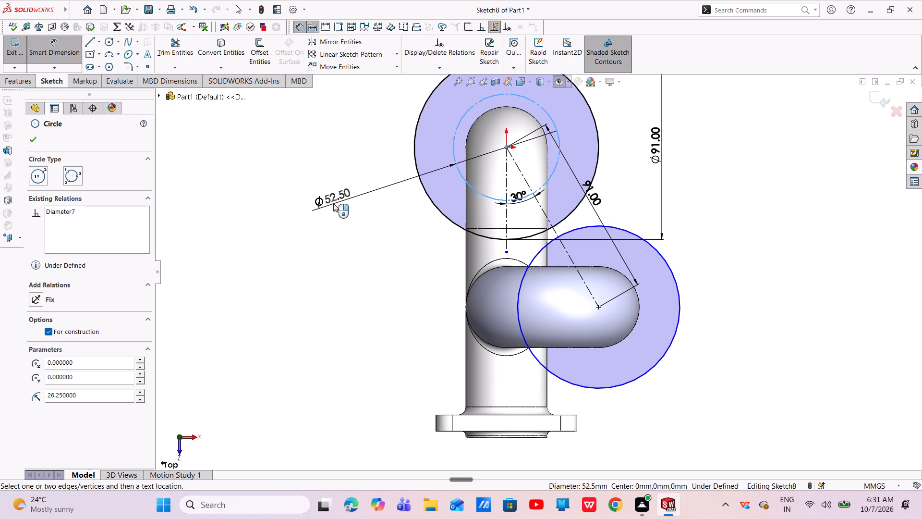
left_click(334, 203)
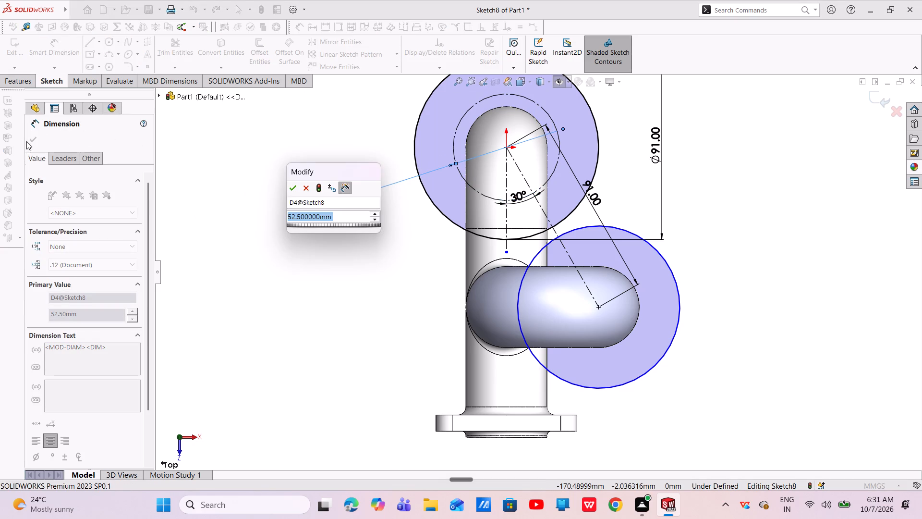
left_click(28, 140)
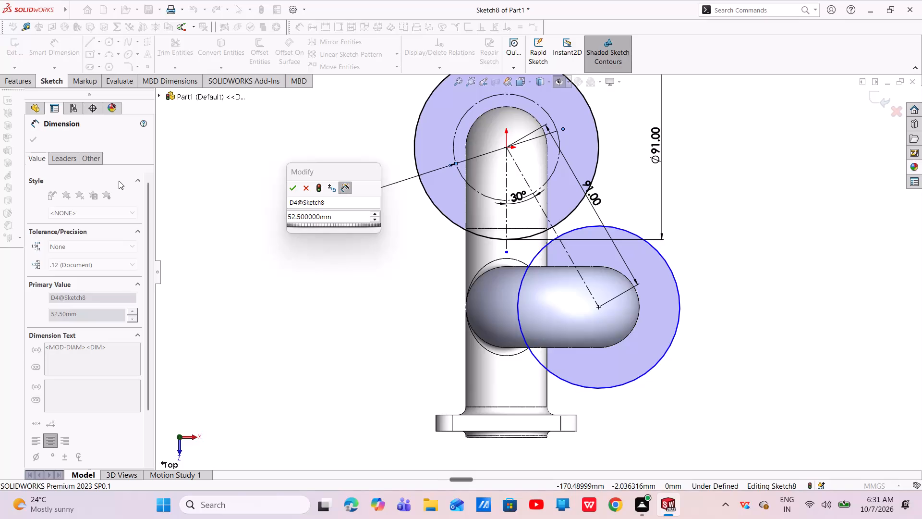
left_click(299, 184)
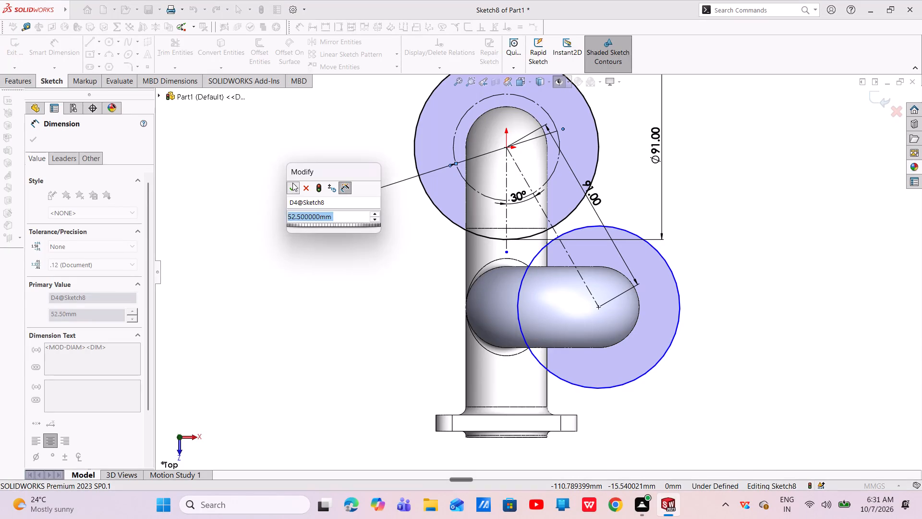
Draw a 66 mm diameter circle centred on the free end of the angled centerline.
left_click(110, 44)
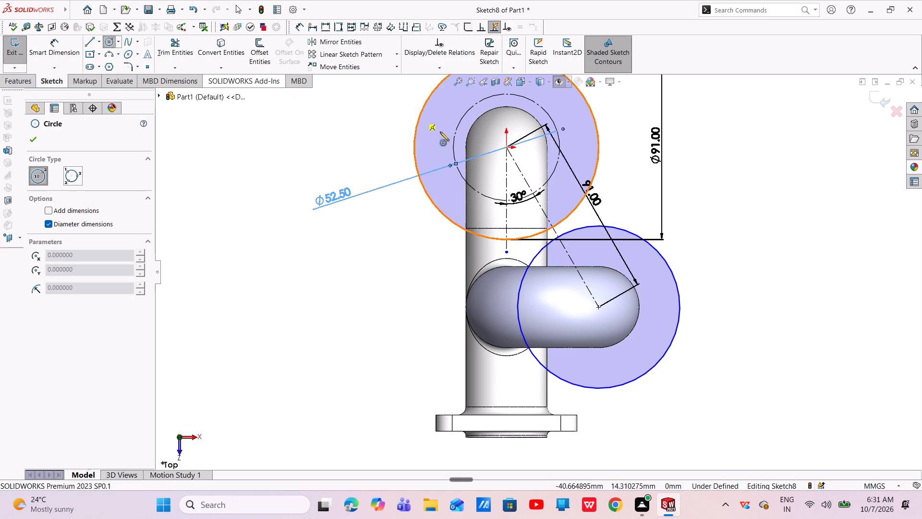
left_click(597, 310)
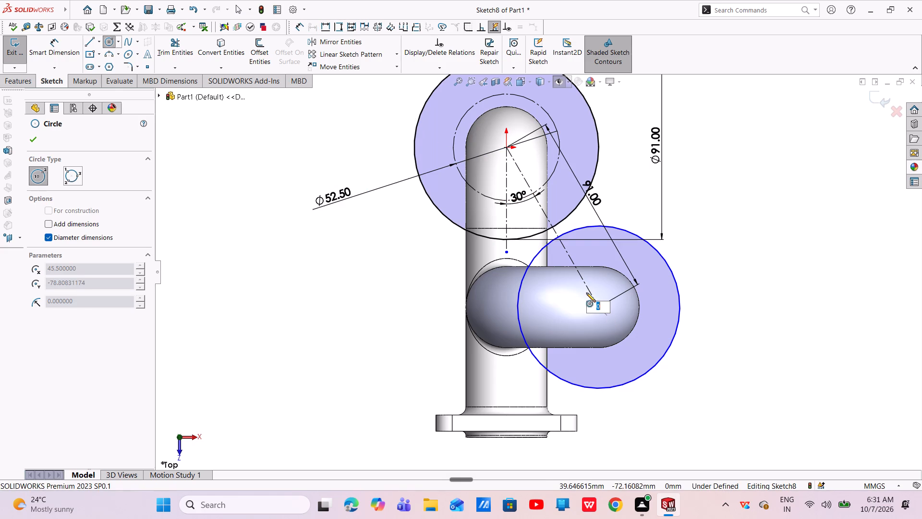
key("6")
key("6")
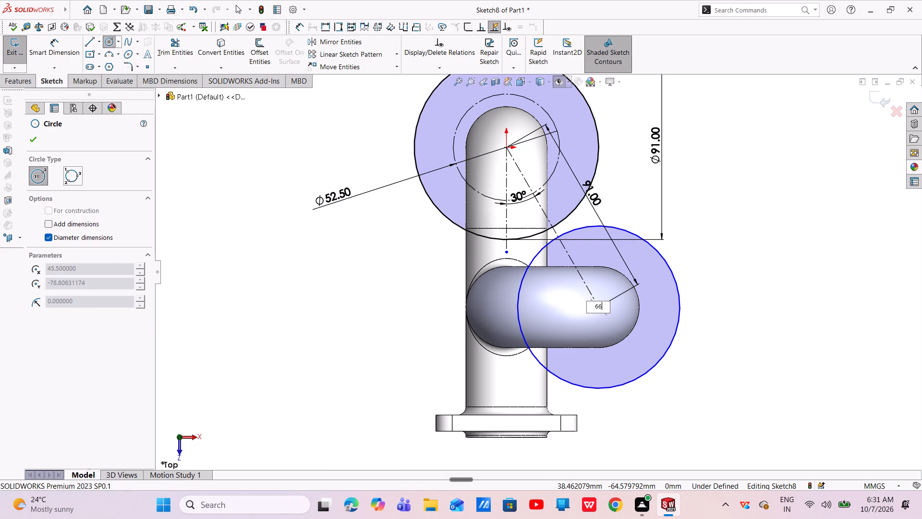
key("Return")
key("Escape")
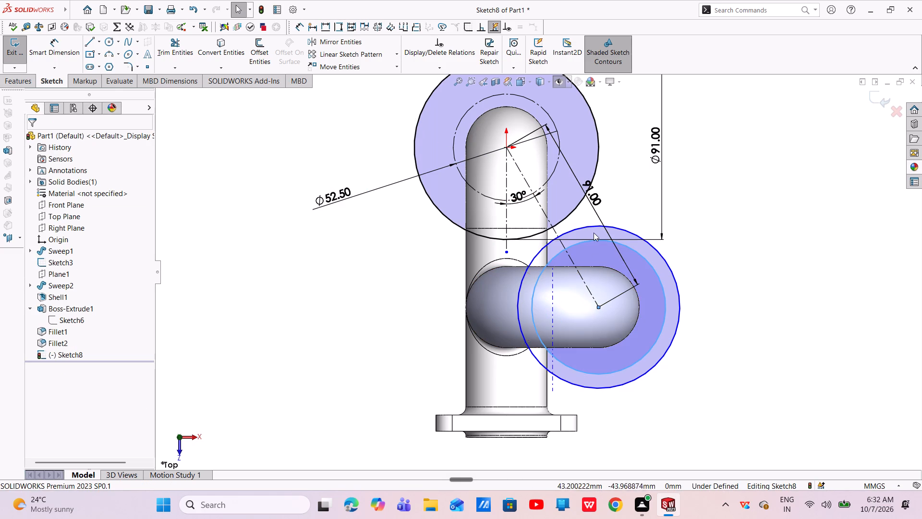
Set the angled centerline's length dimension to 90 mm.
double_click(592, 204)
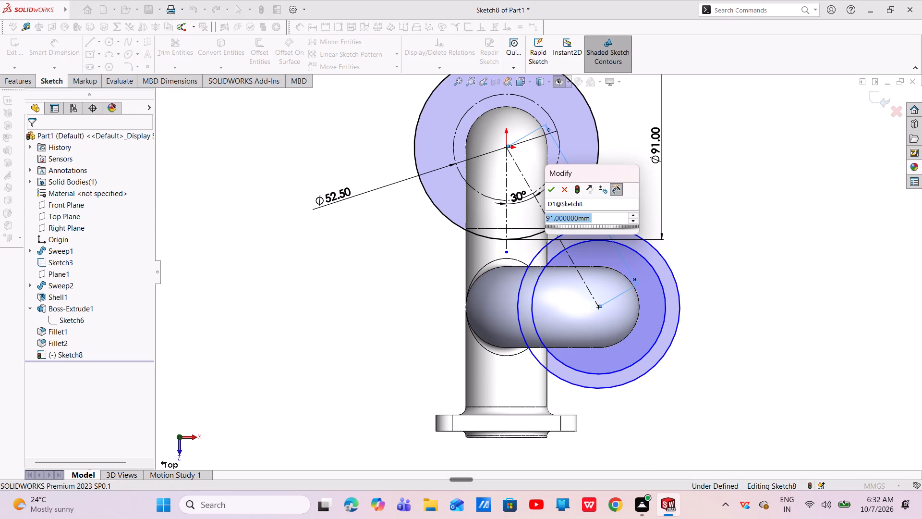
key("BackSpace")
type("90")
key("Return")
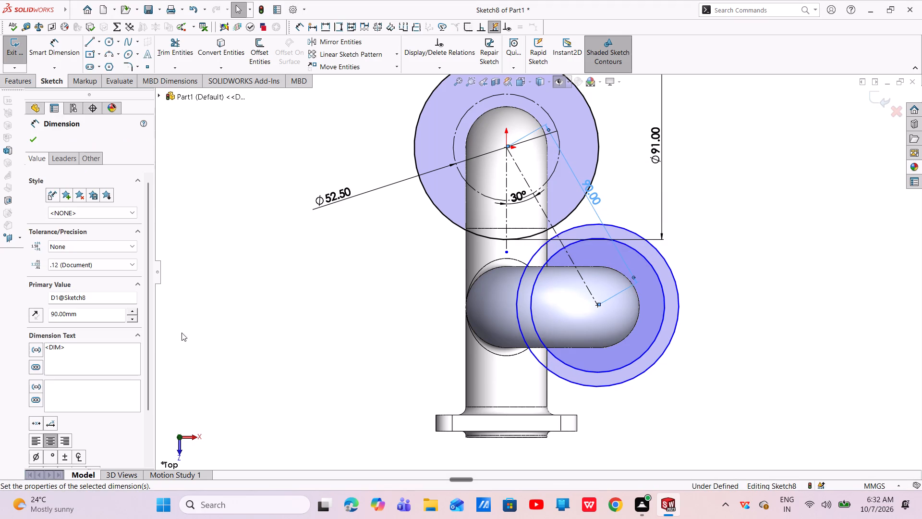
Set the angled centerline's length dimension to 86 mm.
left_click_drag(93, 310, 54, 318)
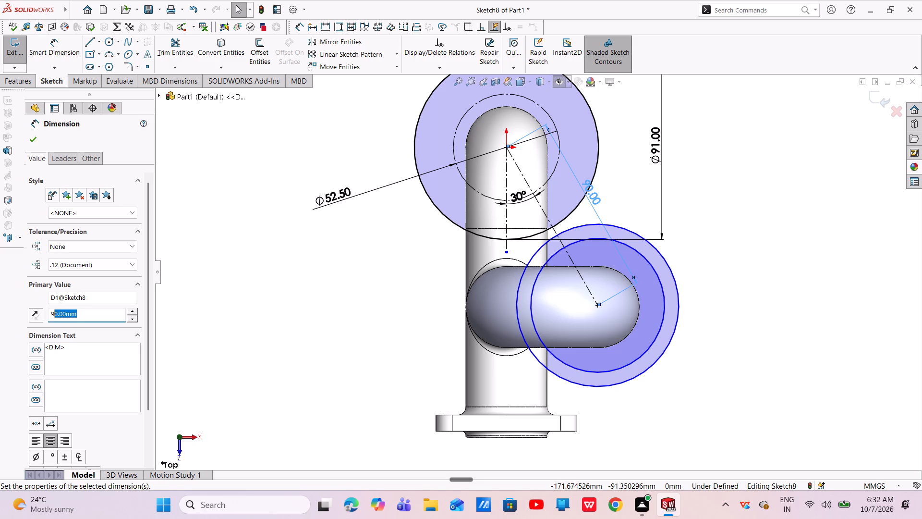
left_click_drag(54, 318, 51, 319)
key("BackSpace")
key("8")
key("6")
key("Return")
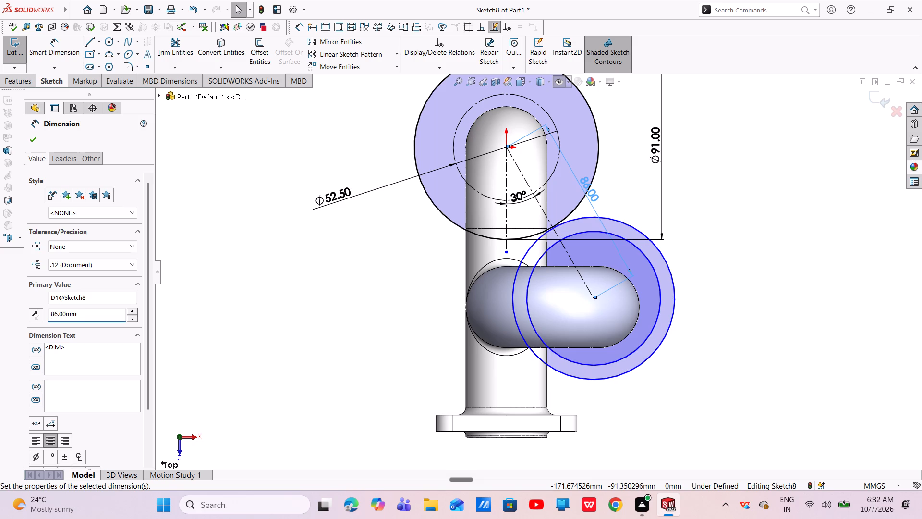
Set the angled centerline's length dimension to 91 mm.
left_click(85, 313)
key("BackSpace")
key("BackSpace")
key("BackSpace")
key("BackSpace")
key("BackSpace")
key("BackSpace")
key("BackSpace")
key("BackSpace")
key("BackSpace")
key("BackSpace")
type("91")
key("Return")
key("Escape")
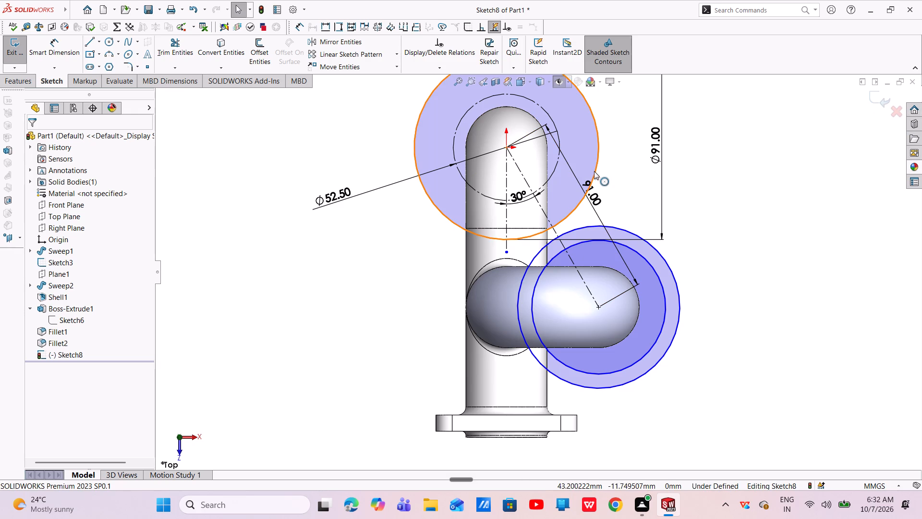
Set the diameter of the outer circle centred on the origin to 105 mm.
scroll(594, 171, "up", 3)
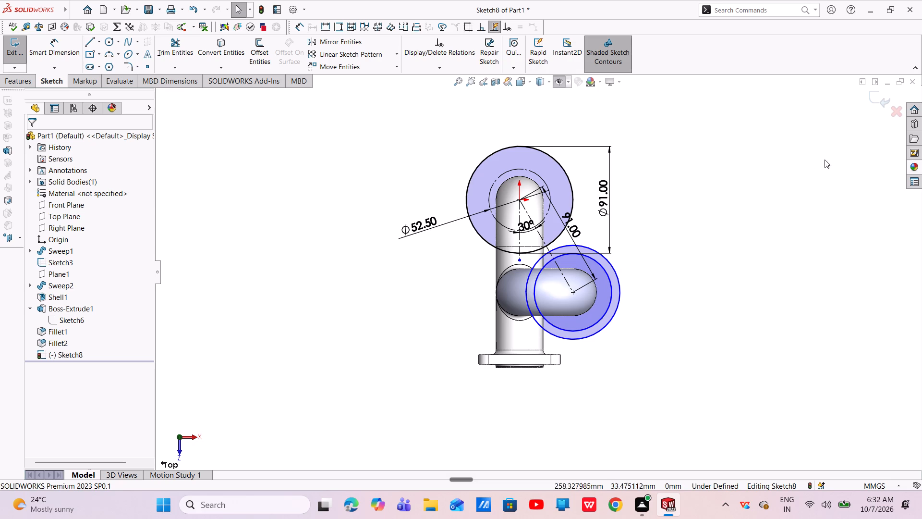
double_click(603, 202)
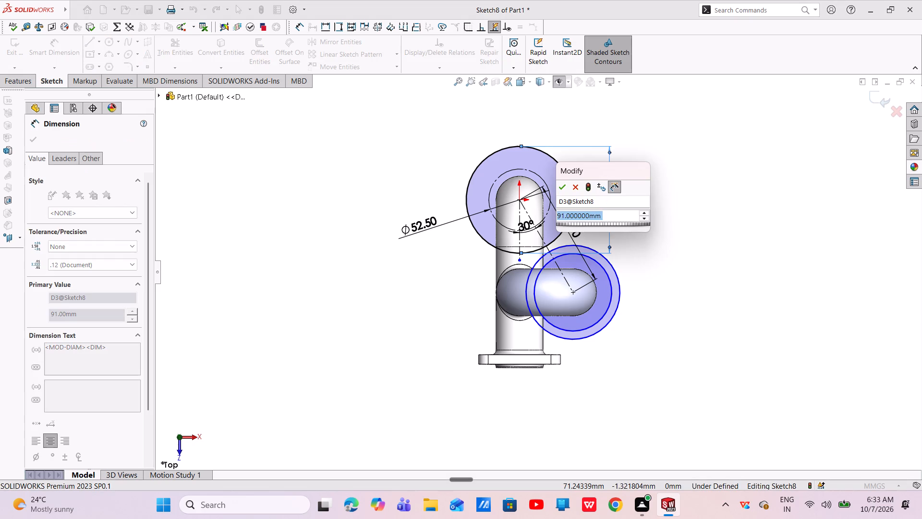
key("BackSpace")
type("105")
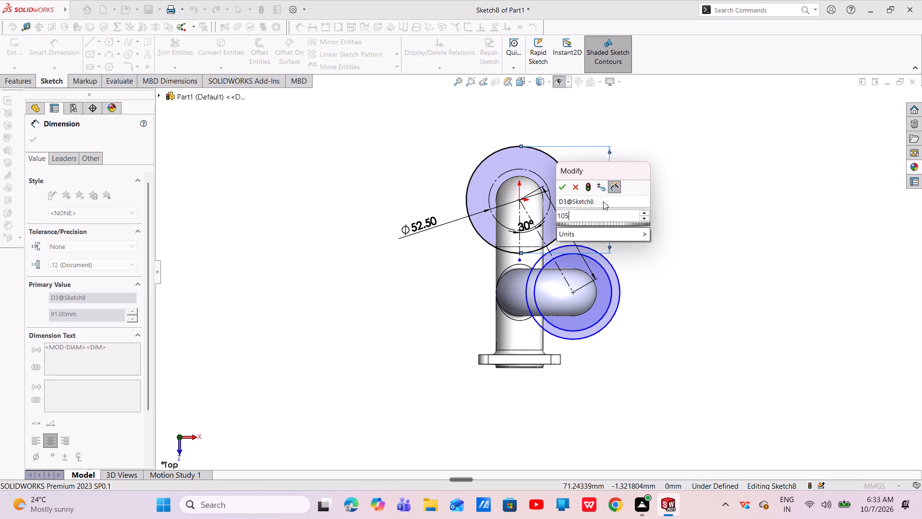
key("Return")
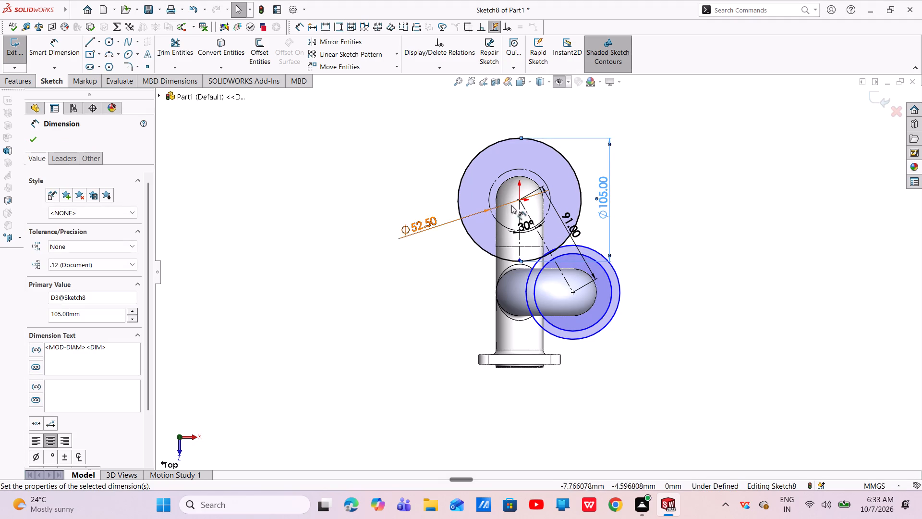
Set the diameter of the construction circle centred on the origin to 91 mm.
double_click(426, 223)
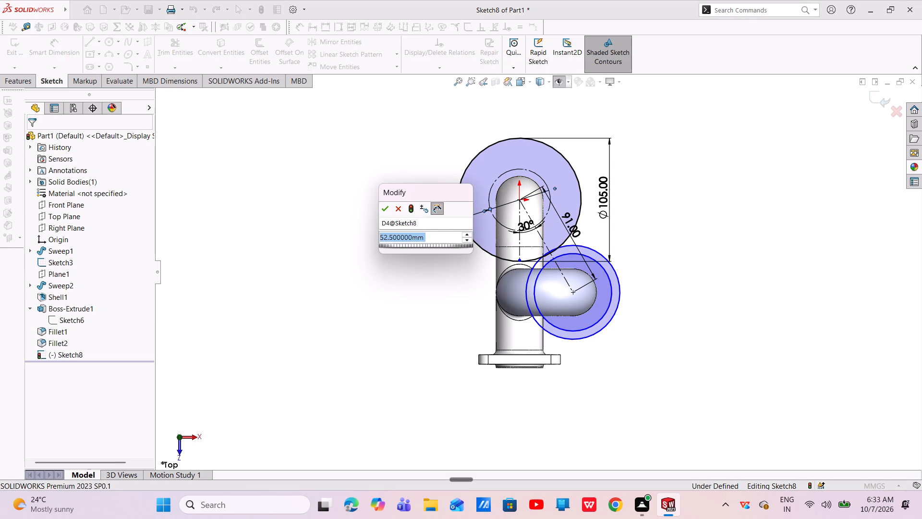
key("BackSpace")
type("91")
key("Return")
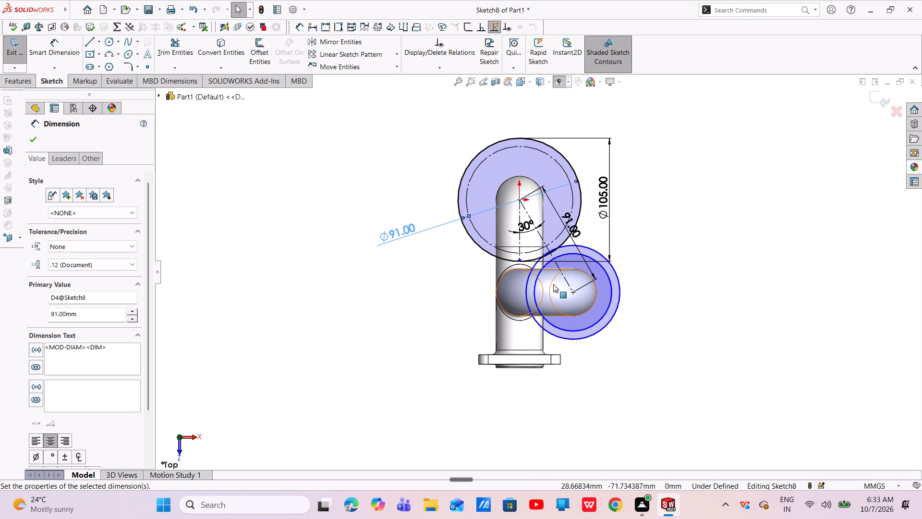
scroll(553, 284, "down", 5)
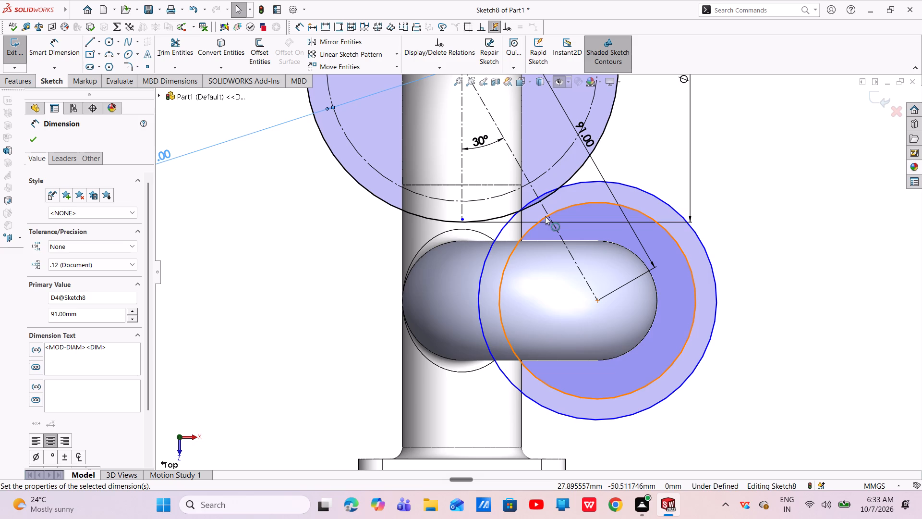
left_click(33, 141)
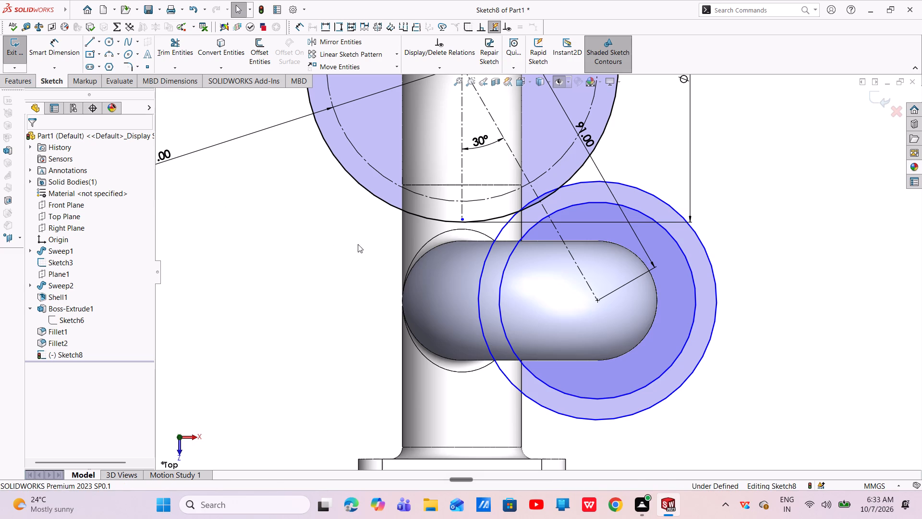
Dimension the diameter of the inner circle at the angled centerline's end at 66 mm.
scroll(617, 363, "up", 3)
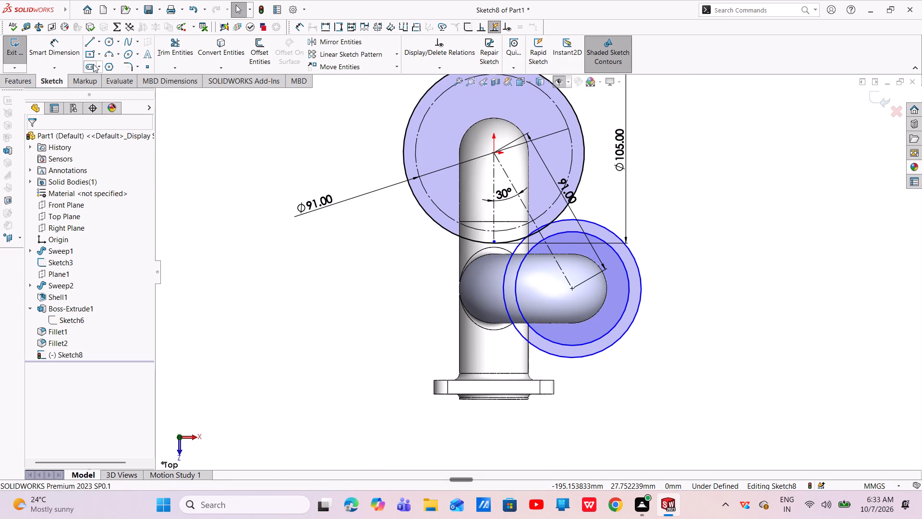
left_click(55, 44)
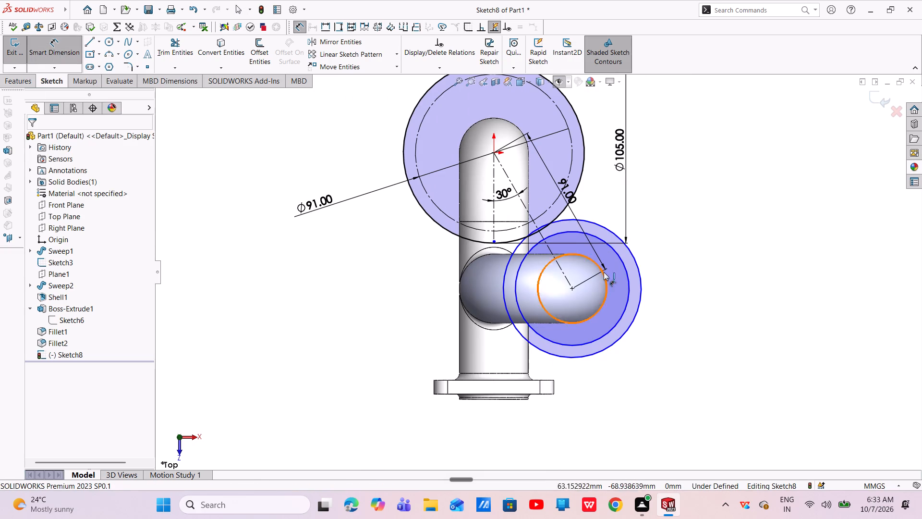
left_click(625, 302)
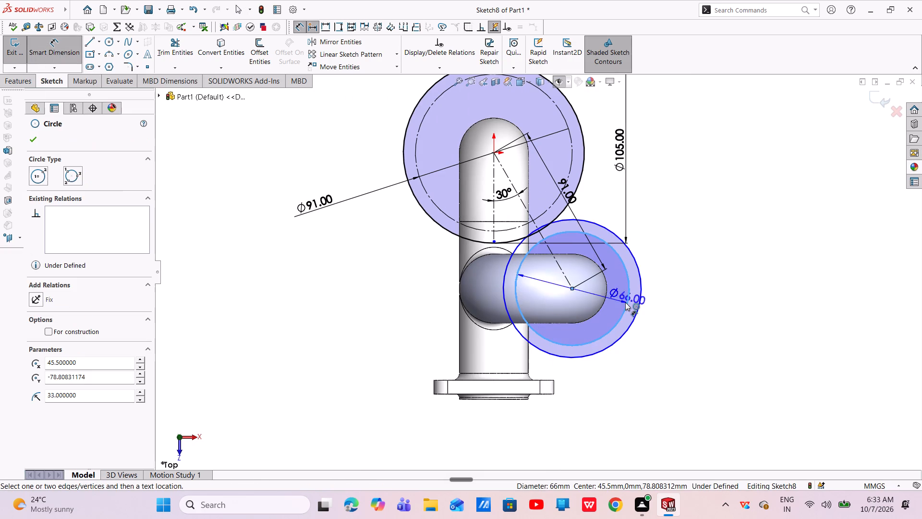
left_click(724, 251)
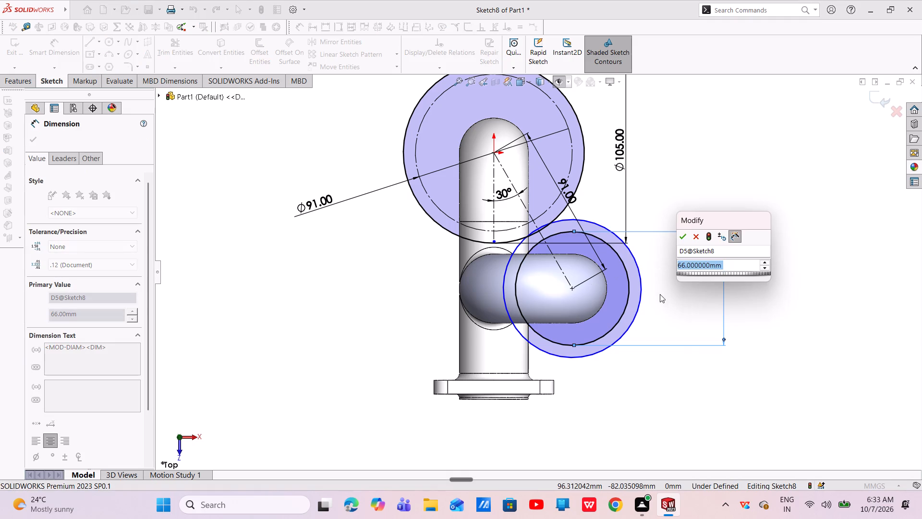
left_click(679, 237)
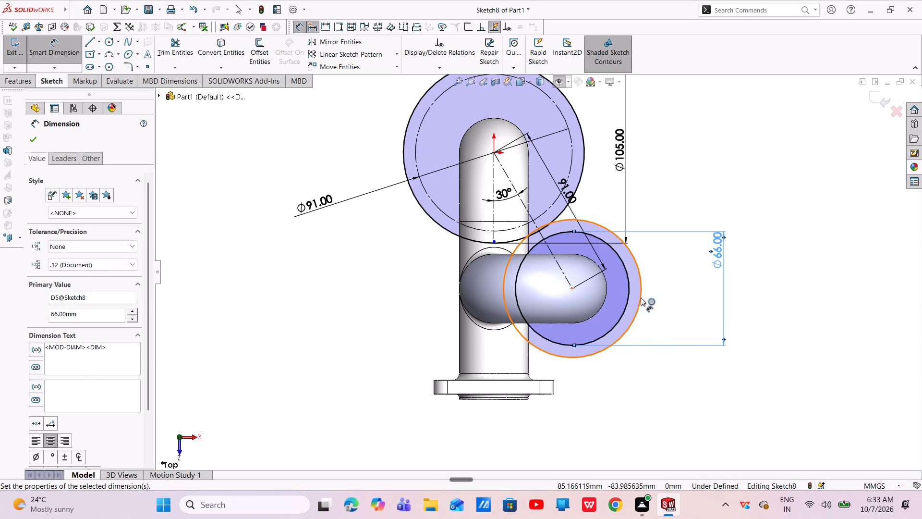
Dimension the diameter of the outer circle at the angled centerline's end at 80 mm.
left_click(641, 297)
left_click(746, 257)
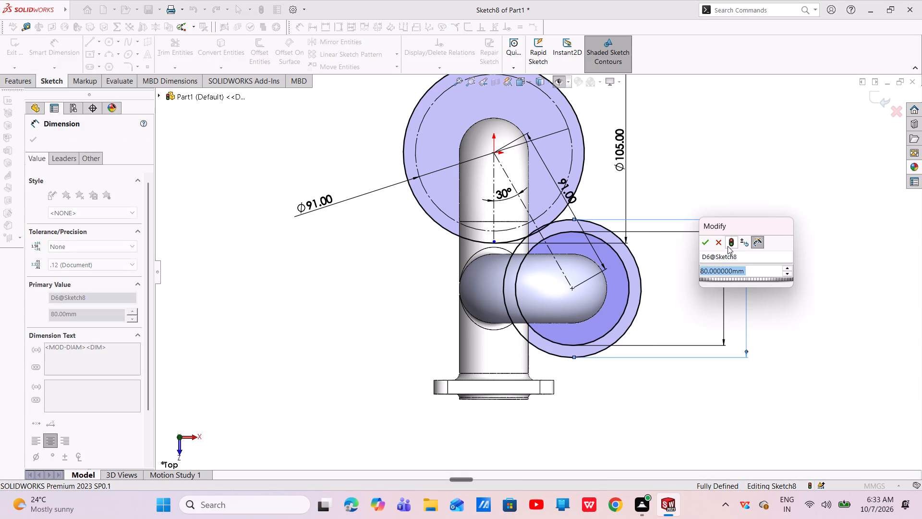
left_click(708, 248)
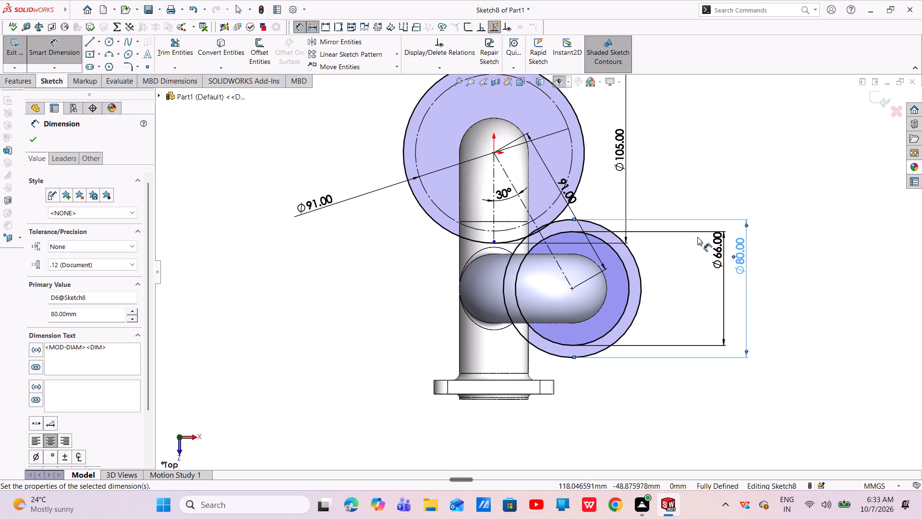
Convert the 66 mm circle at the angled centerline's end to construction geometry.
left_click(627, 282)
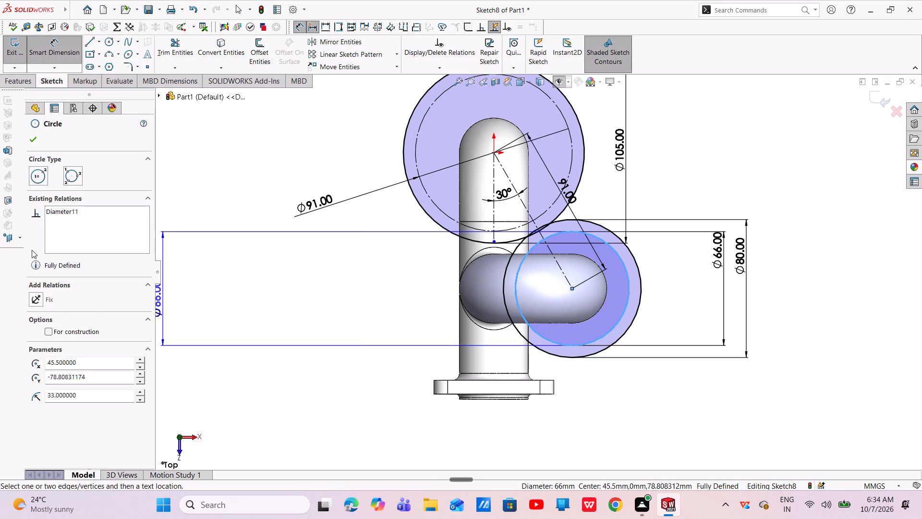
left_click(47, 330)
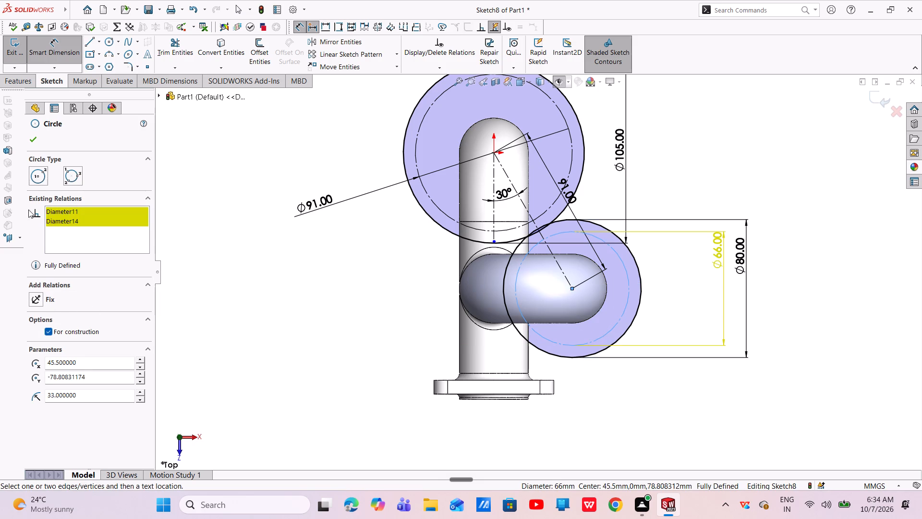
left_click(30, 146)
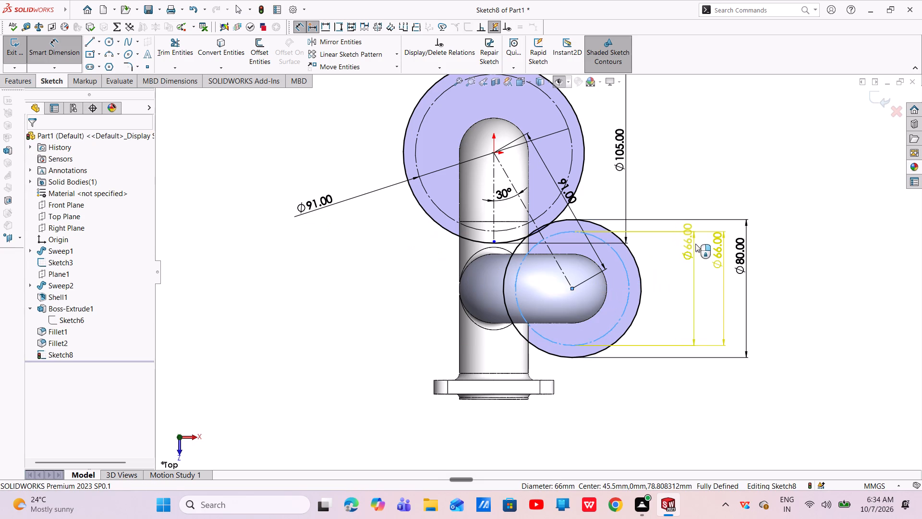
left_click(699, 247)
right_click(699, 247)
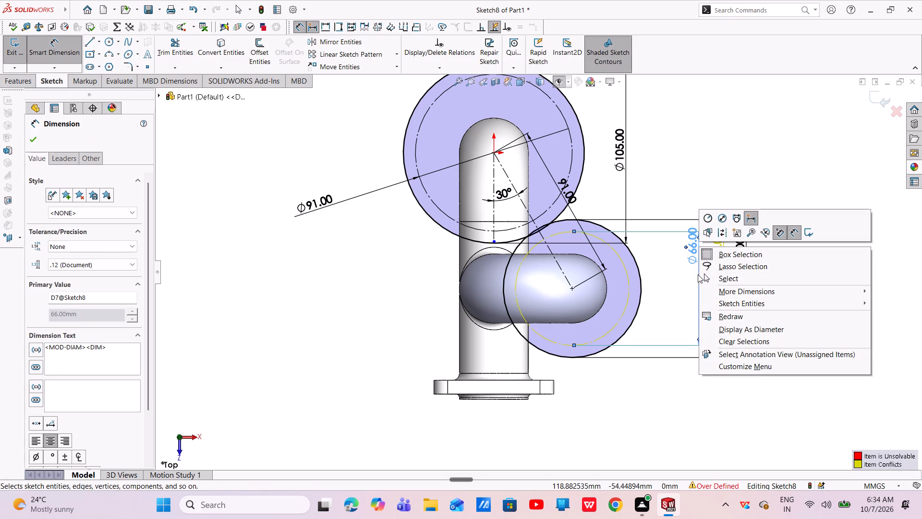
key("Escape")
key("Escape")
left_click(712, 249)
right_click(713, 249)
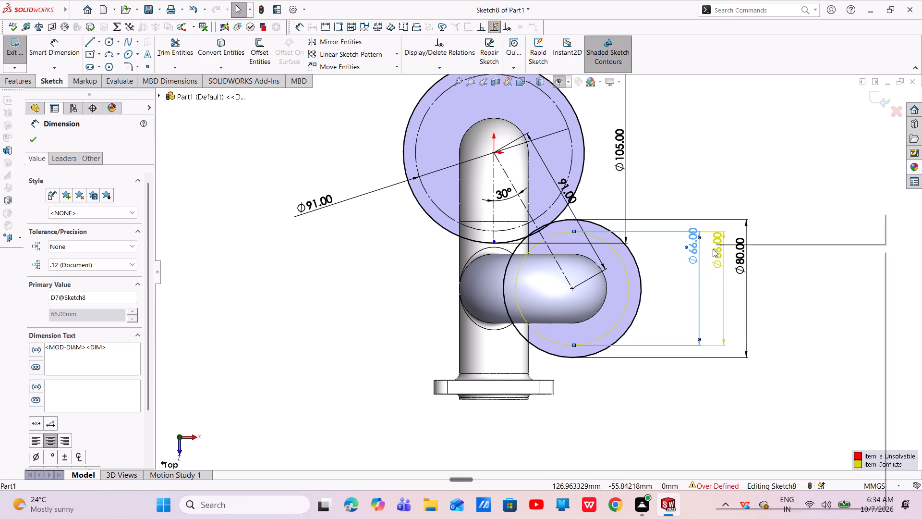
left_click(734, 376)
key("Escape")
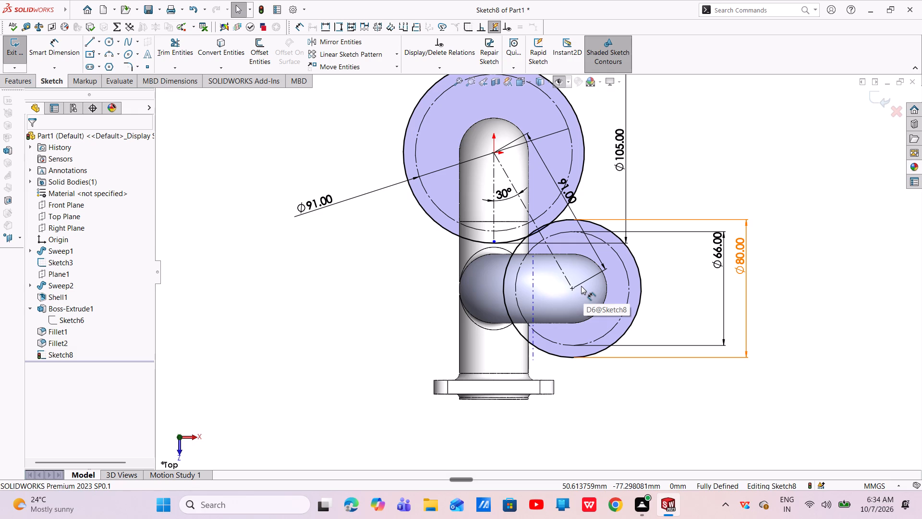
Sketch a line about 90 mm long joining the 105 mm and 80 mm circles tangentially, on the side away from the angled centerline.
left_click(99, 44)
left_click(92, 52)
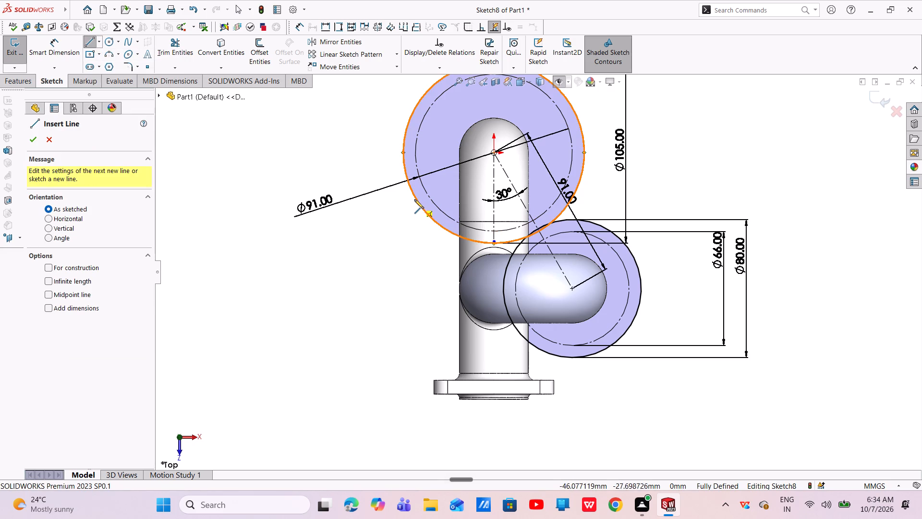
left_click(414, 199)
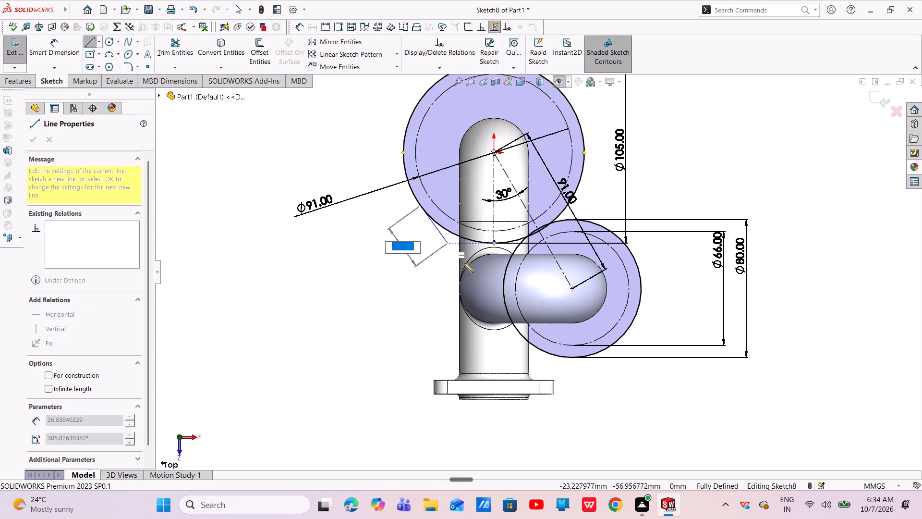
left_click(511, 322)
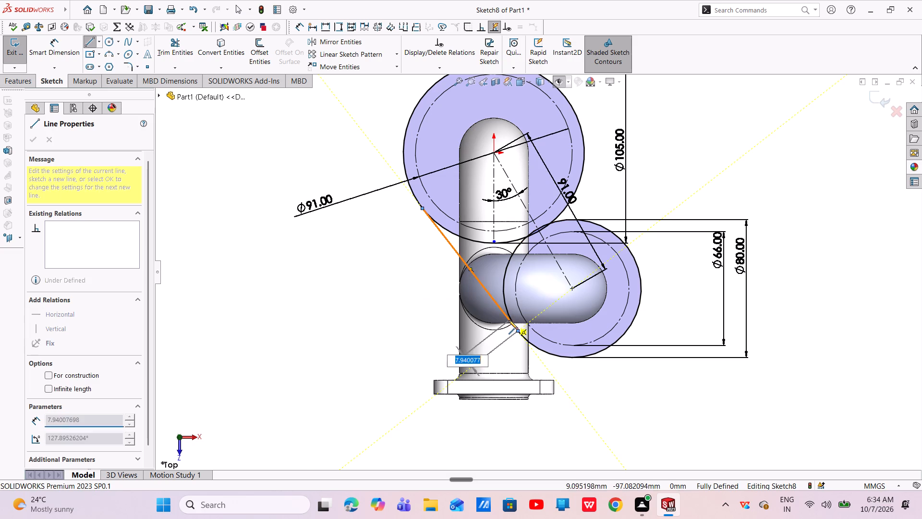
key("Escape")
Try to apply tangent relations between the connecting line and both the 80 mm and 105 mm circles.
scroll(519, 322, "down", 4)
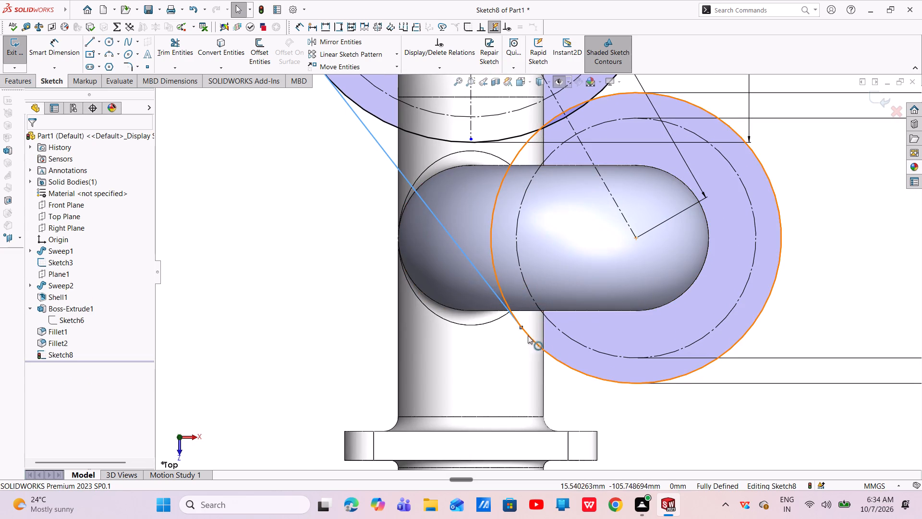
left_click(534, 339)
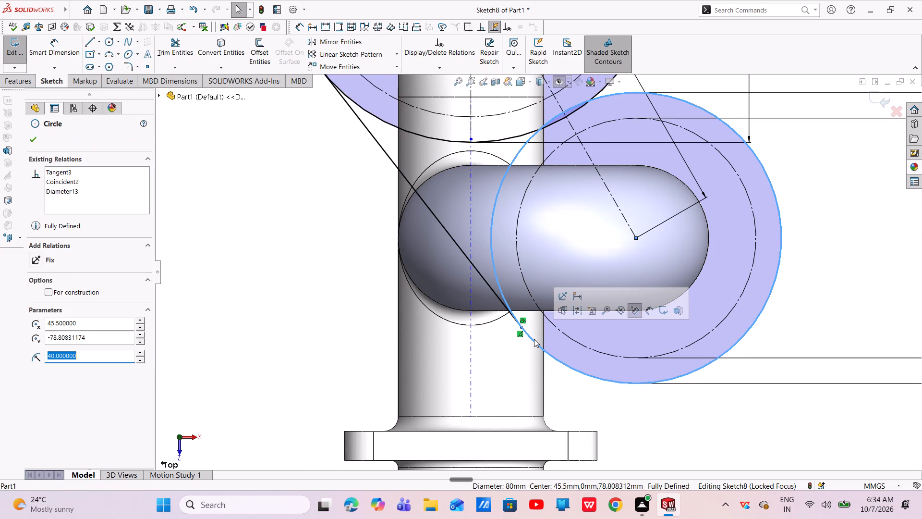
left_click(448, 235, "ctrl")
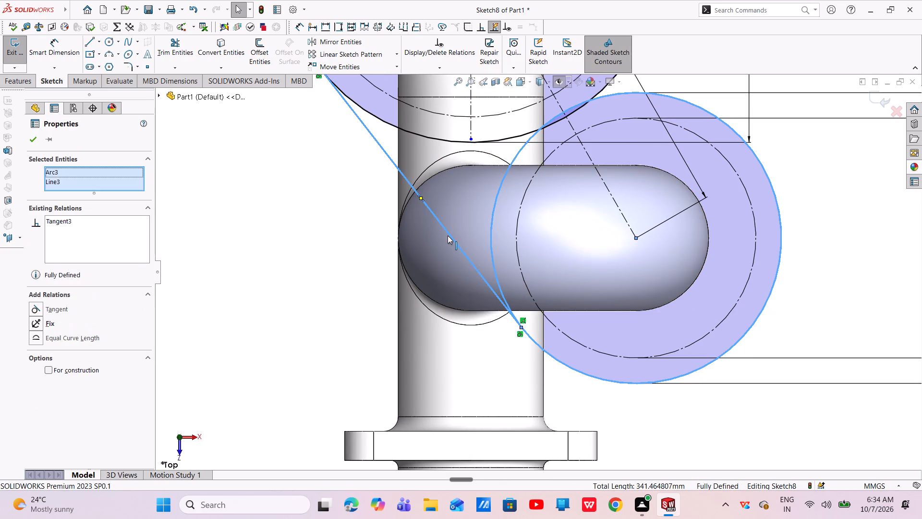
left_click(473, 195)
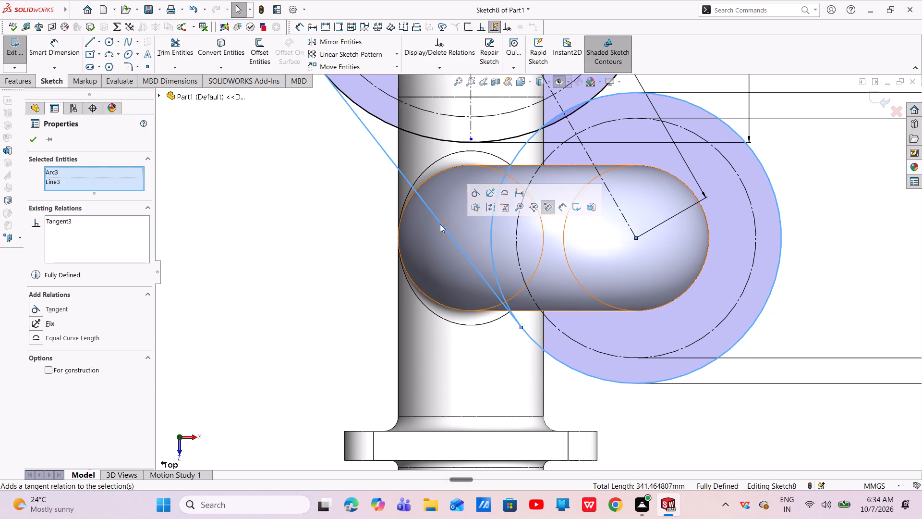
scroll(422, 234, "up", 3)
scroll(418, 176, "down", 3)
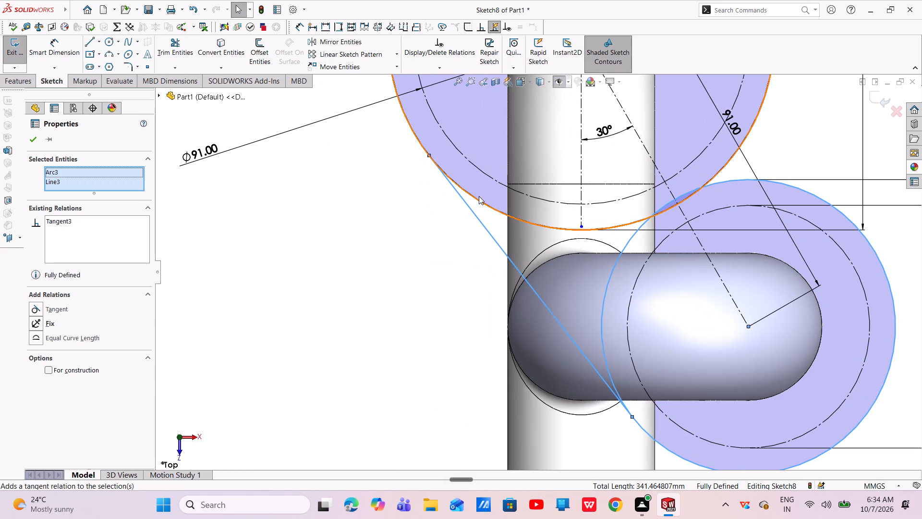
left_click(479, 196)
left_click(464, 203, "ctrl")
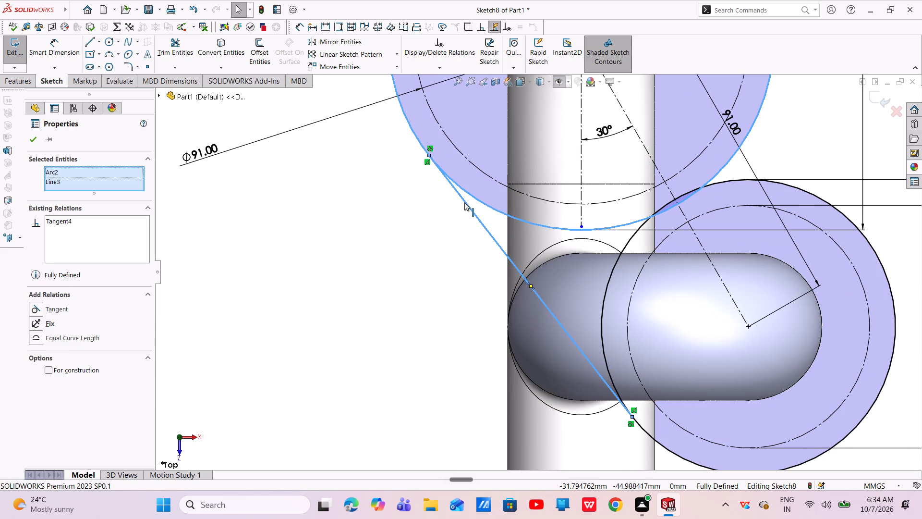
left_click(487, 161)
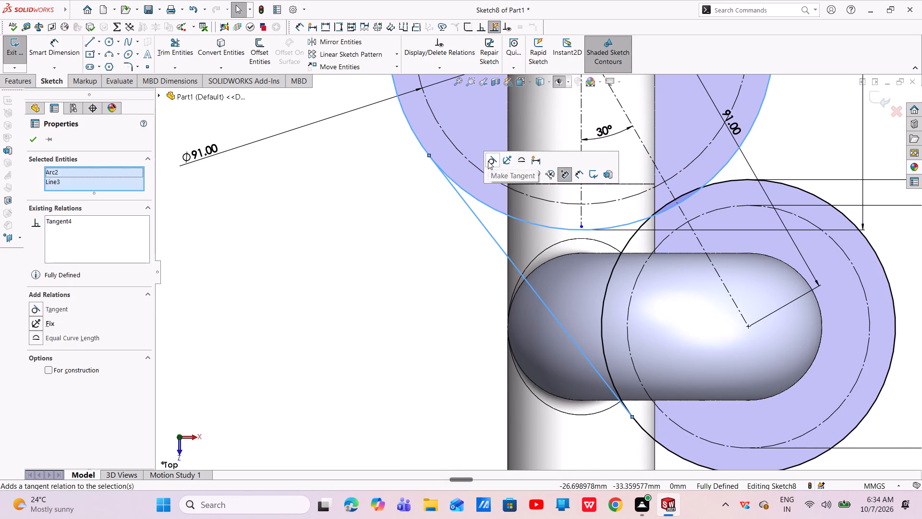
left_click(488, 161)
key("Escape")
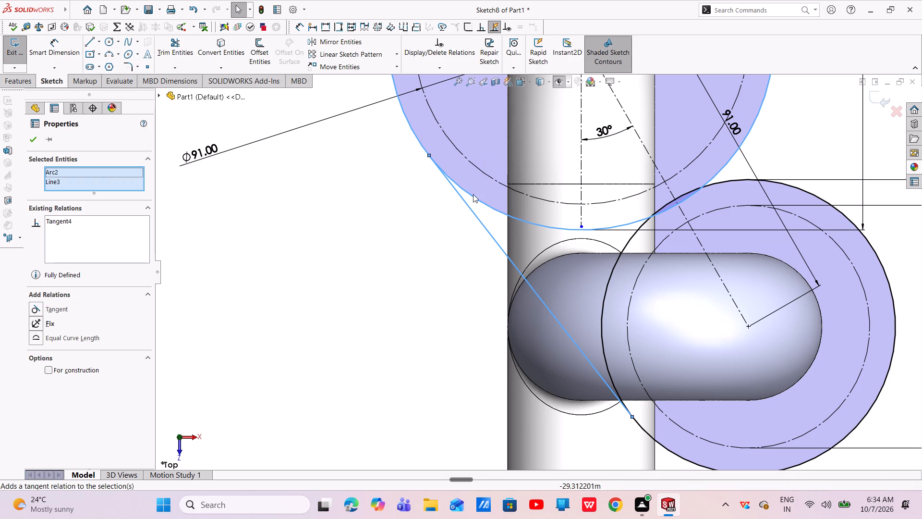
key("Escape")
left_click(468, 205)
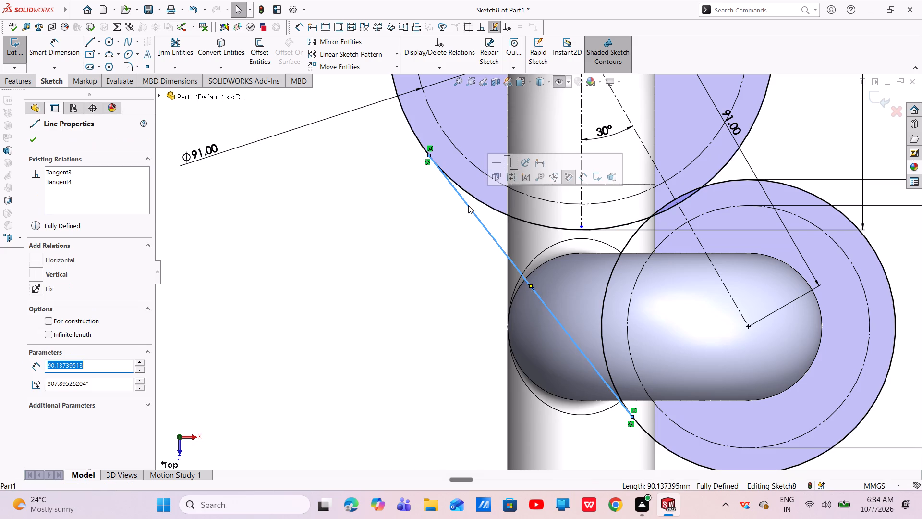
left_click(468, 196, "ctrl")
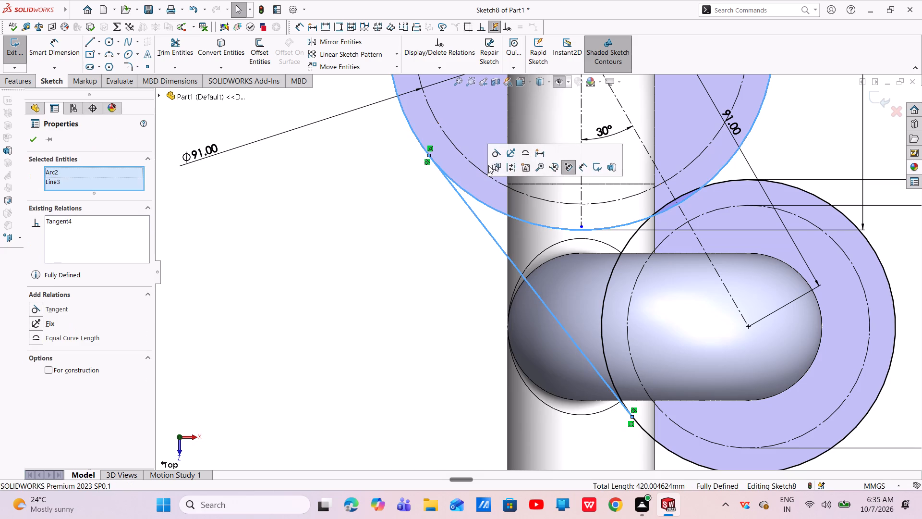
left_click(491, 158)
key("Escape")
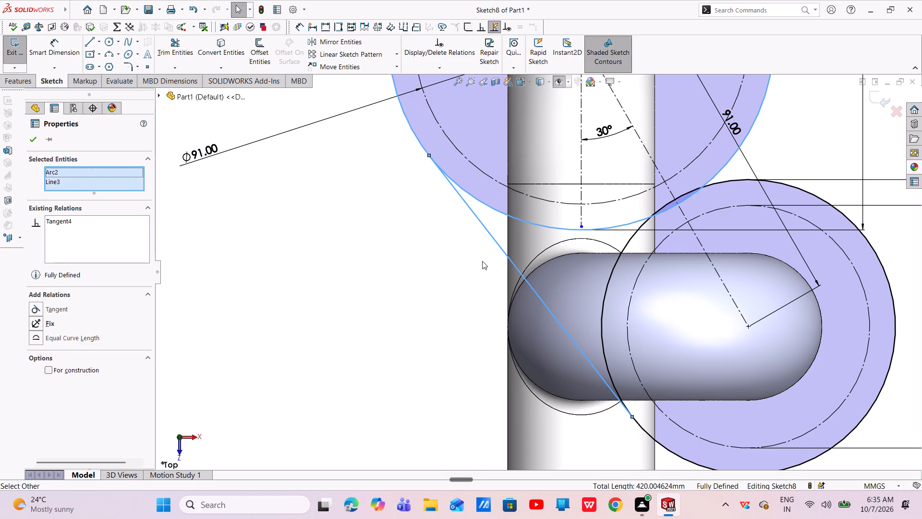
Trim away the inner arcs and overlapping leftovers of the 105 mm and 80 mm circles, leaving one closed outline with the tangent line.
scroll(480, 310, "up", 5)
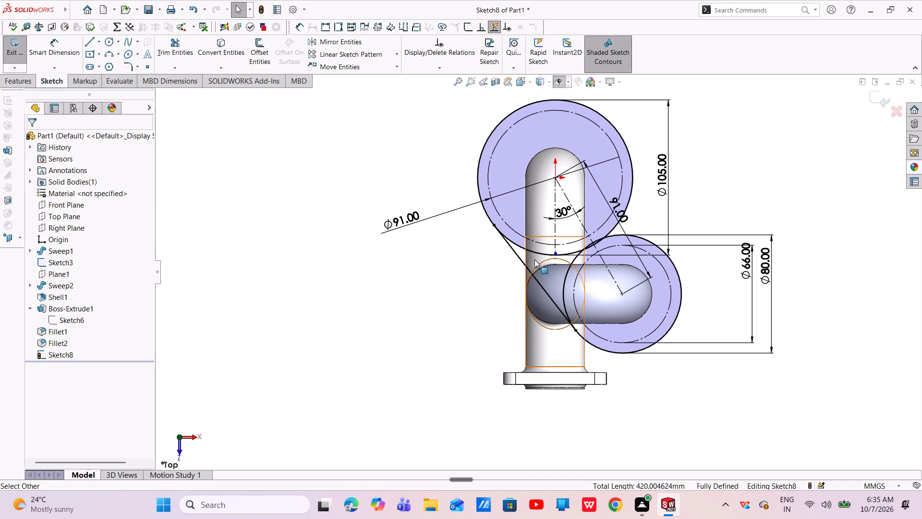
scroll(589, 259, "down", 4)
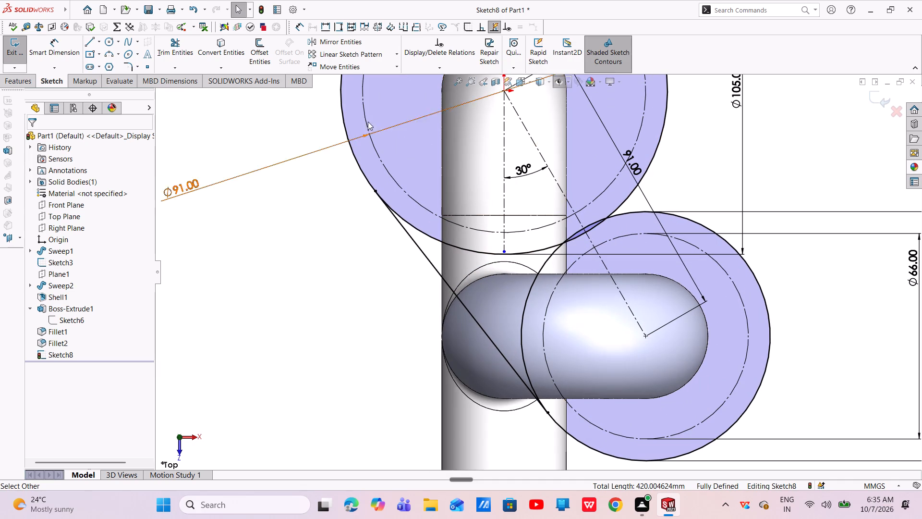
left_click(180, 49)
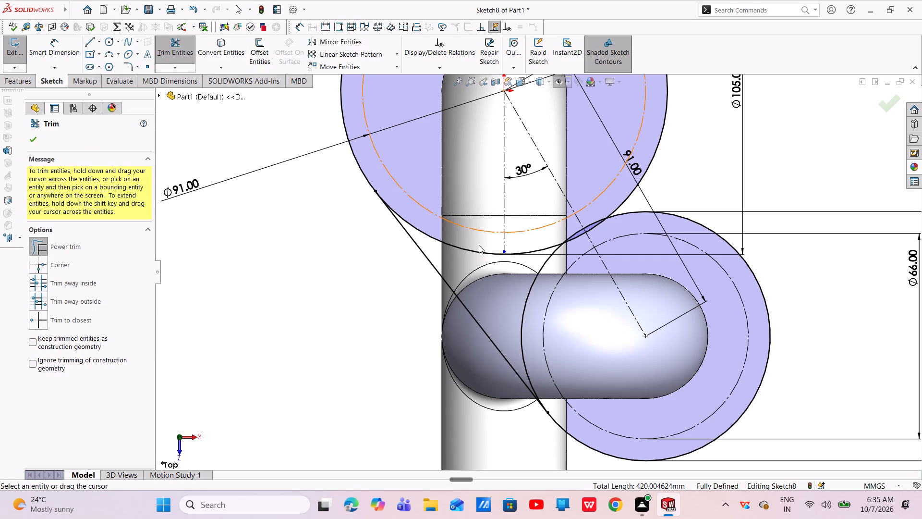
left_click_drag(479, 246, 493, 262)
left_click_drag(540, 285, 540, 284)
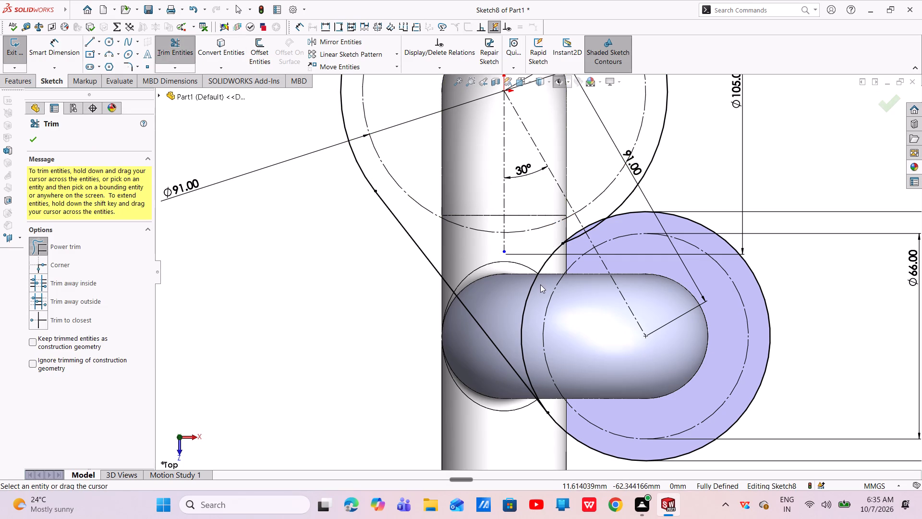
left_click_drag(540, 284, 530, 276)
scroll(578, 220, "down", 3)
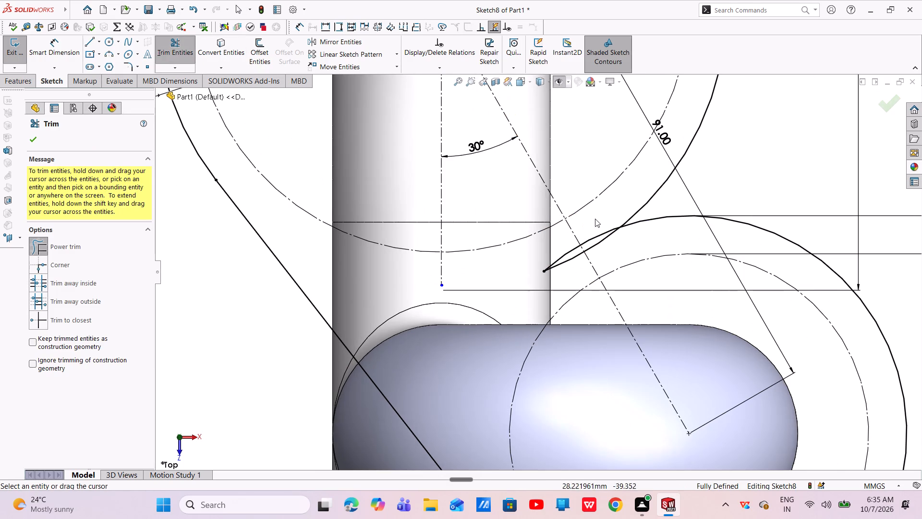
left_click_drag(595, 219, 605, 247)
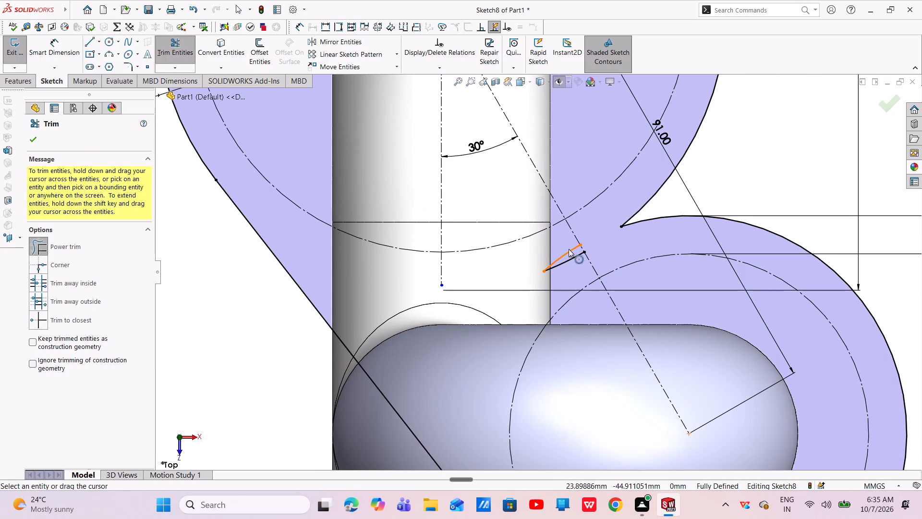
left_click_drag(550, 247, 569, 267)
scroll(582, 241, "up", 4)
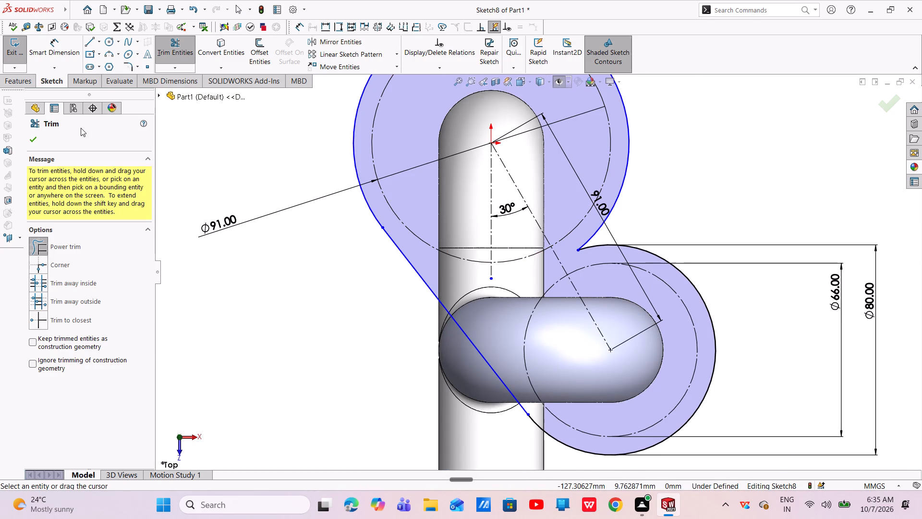
left_click(35, 140)
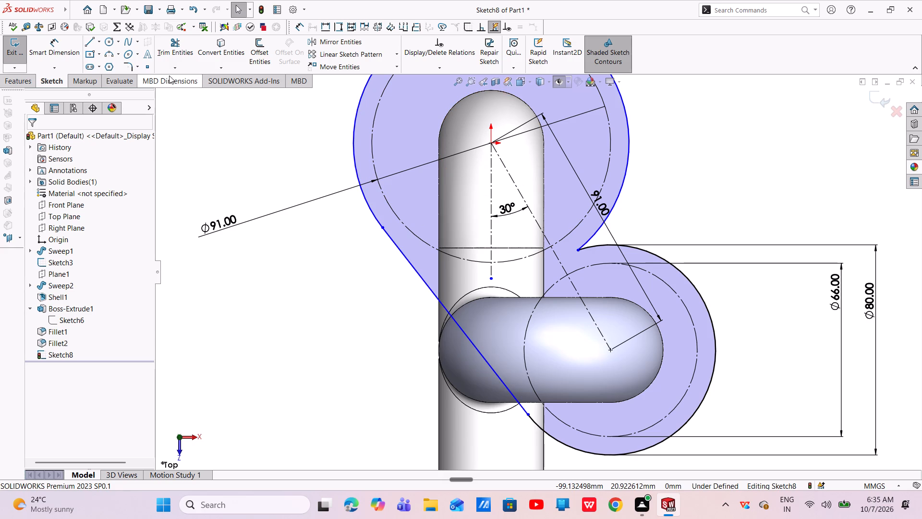
Add an 8 mm sketch fillet at the inner corner where the 105 mm and 80 mm outline arcs meet.
left_click(129, 66)
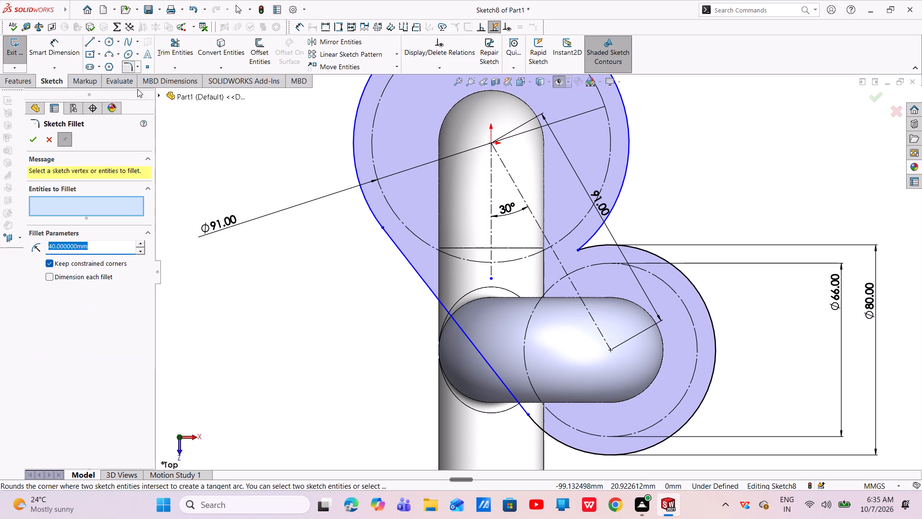
key("BackSpace")
key("8")
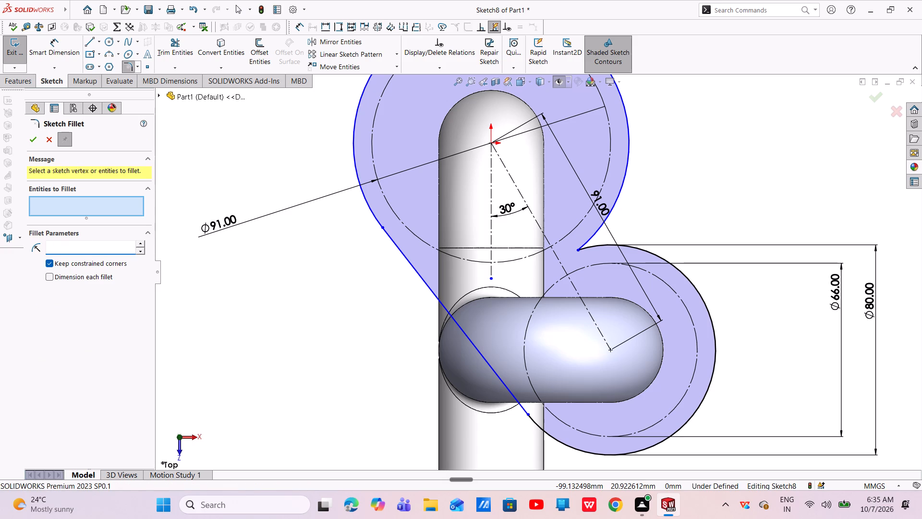
key("Return")
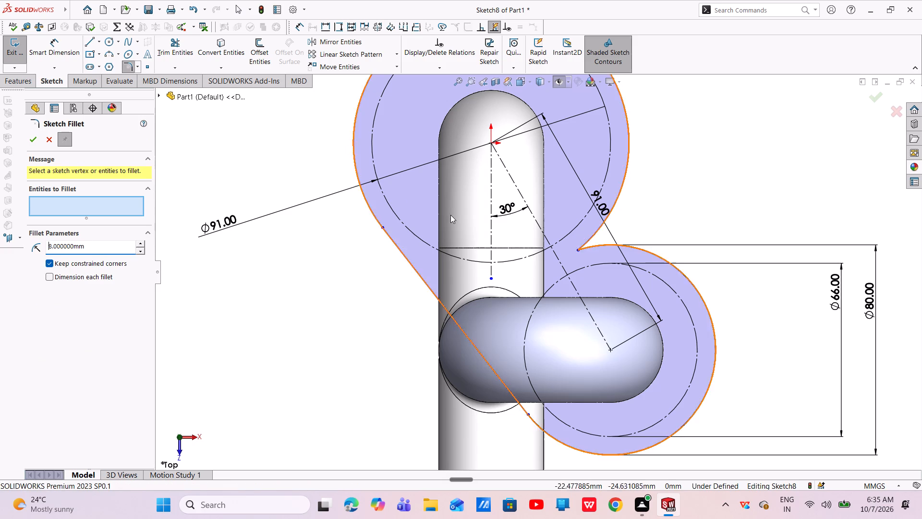
left_click(587, 241)
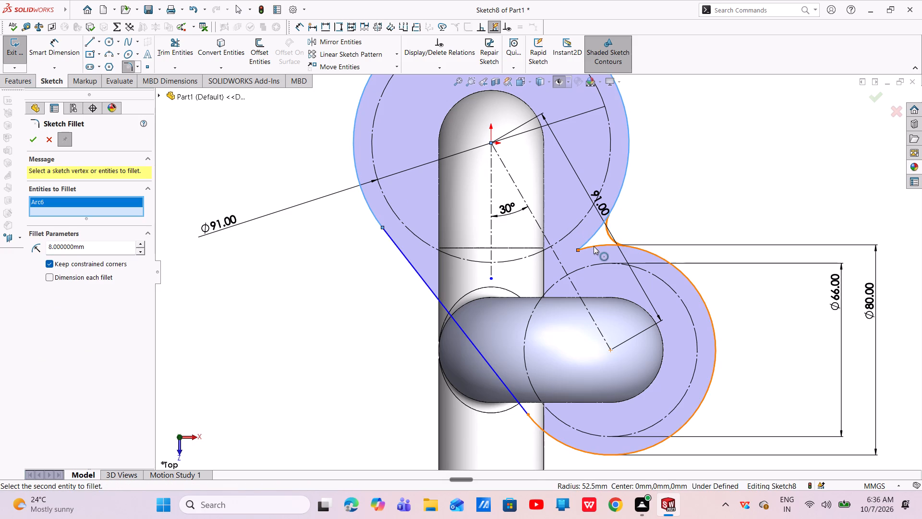
left_click(594, 246)
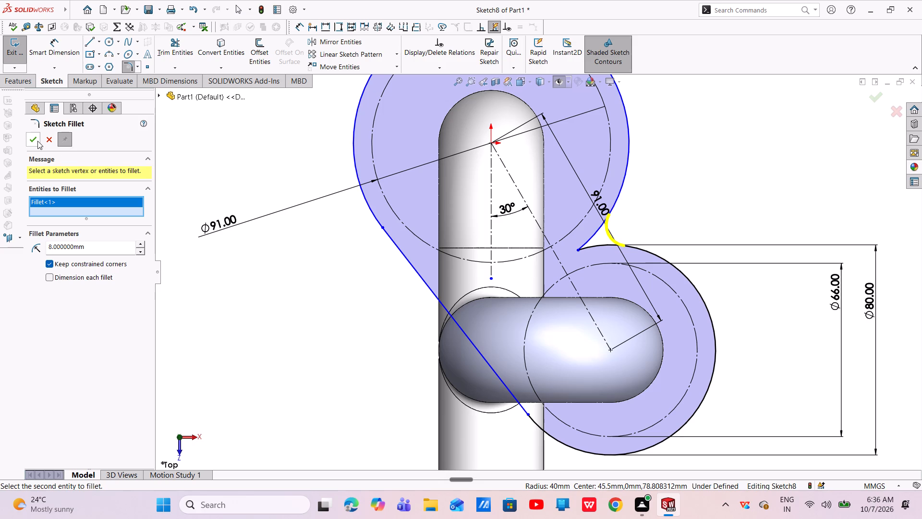
left_click(37, 140)
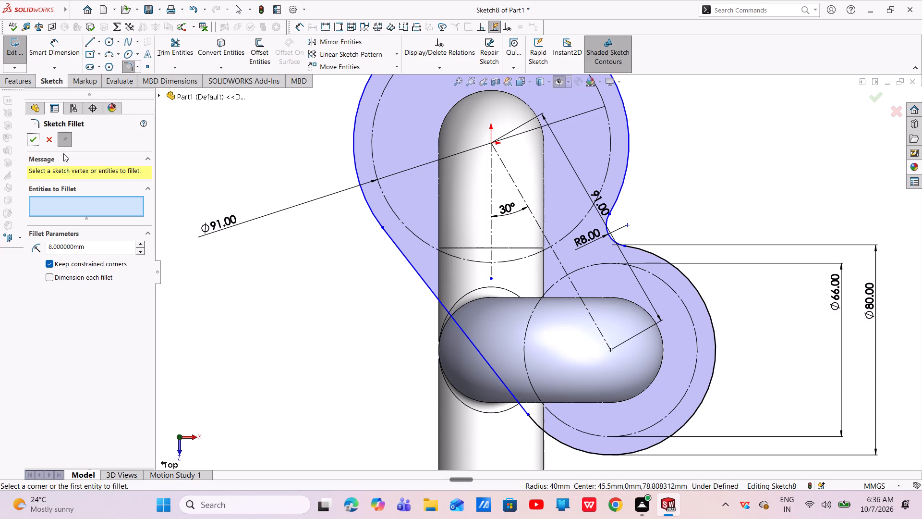
left_click(28, 141)
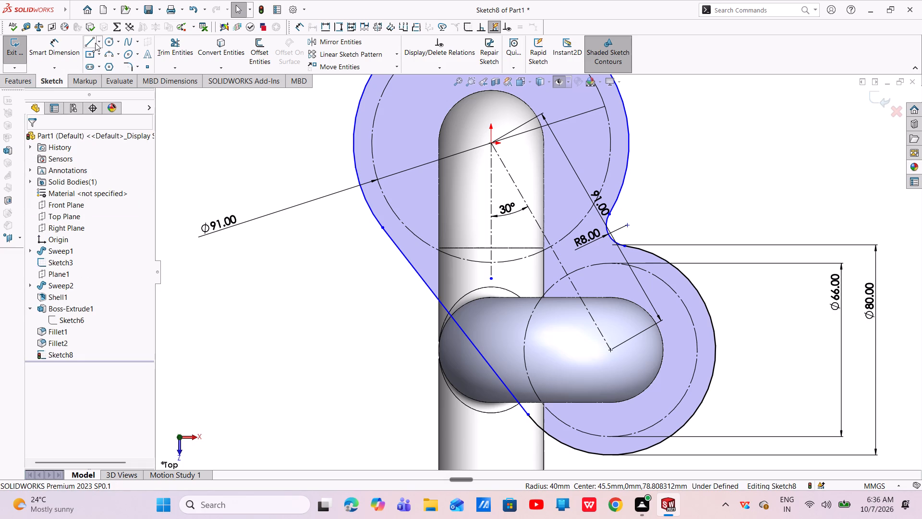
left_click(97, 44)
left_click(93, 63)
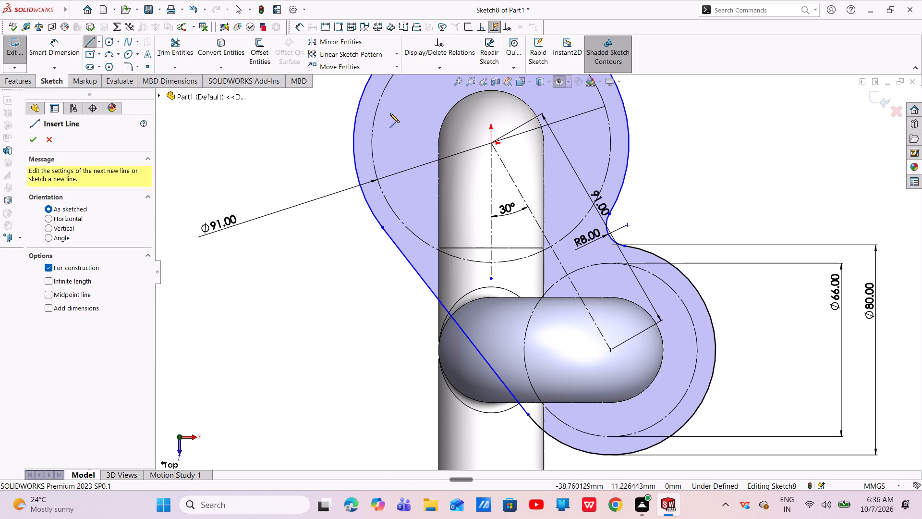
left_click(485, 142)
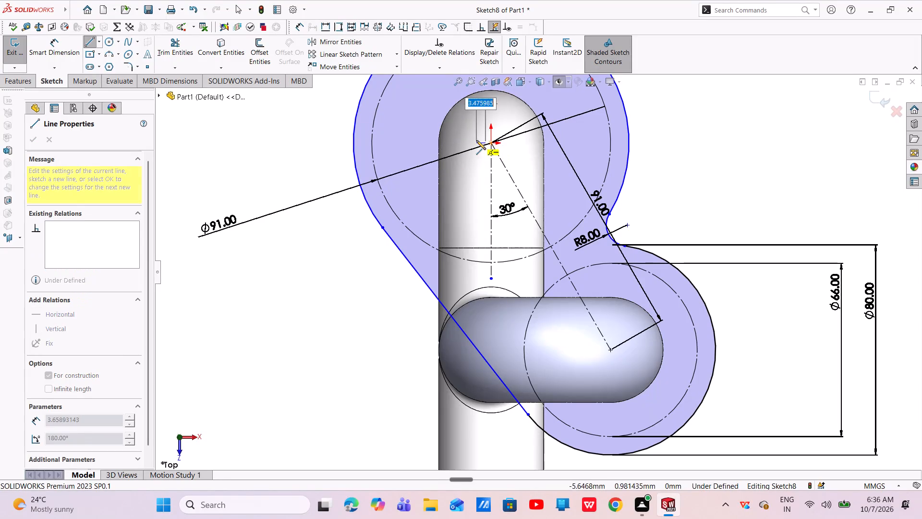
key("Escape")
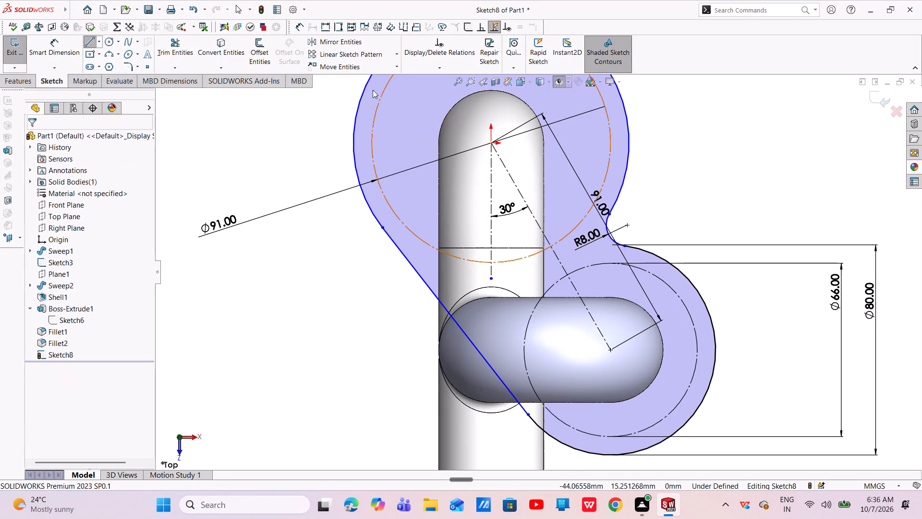
Sketch a horizontal centerline from the origin to the 91 mm construction circle, on the side of the tangent line.
left_click(102, 44)
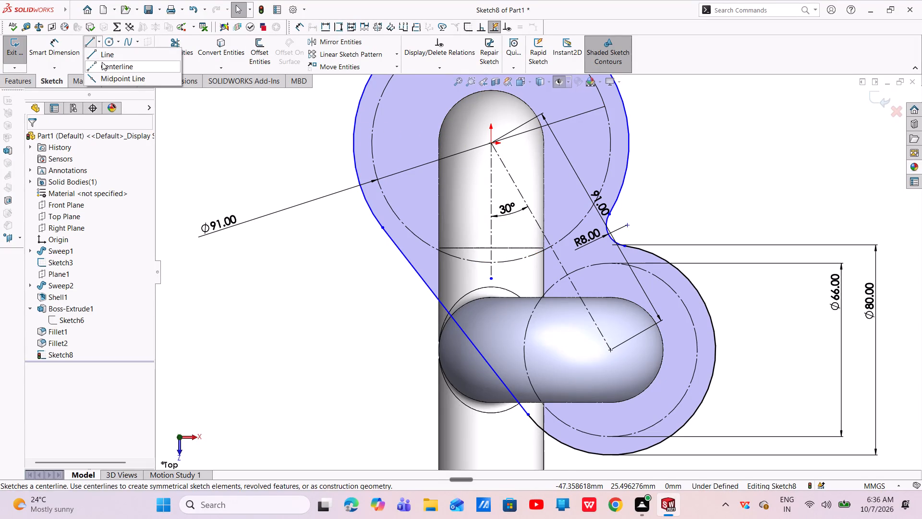
left_click(102, 62)
left_click(492, 143)
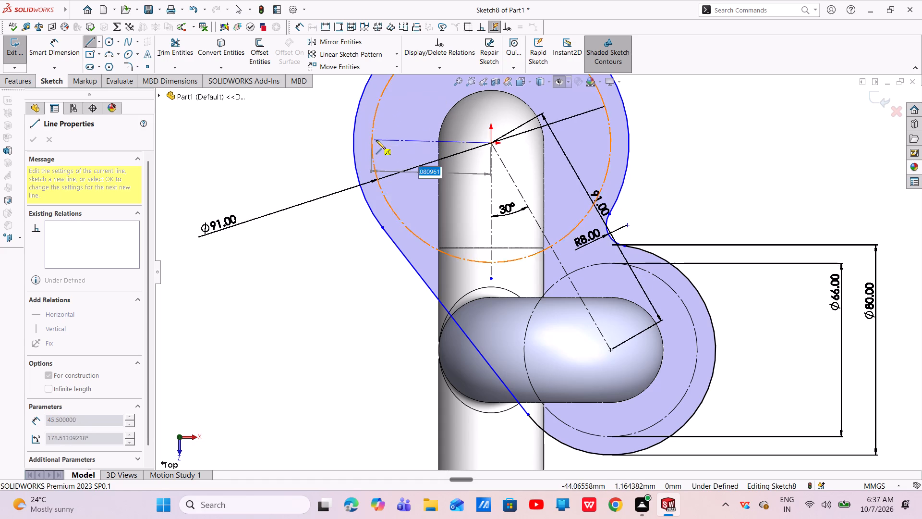
left_click(370, 143)
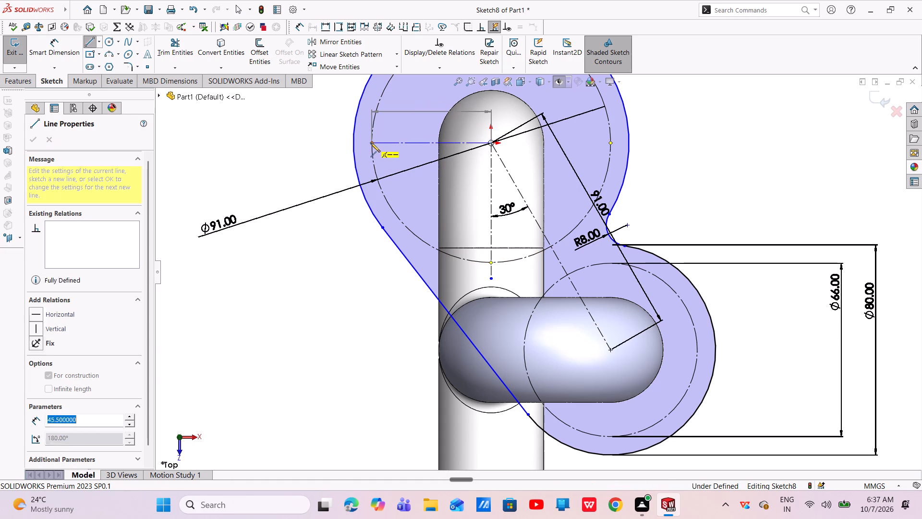
key("Escape")
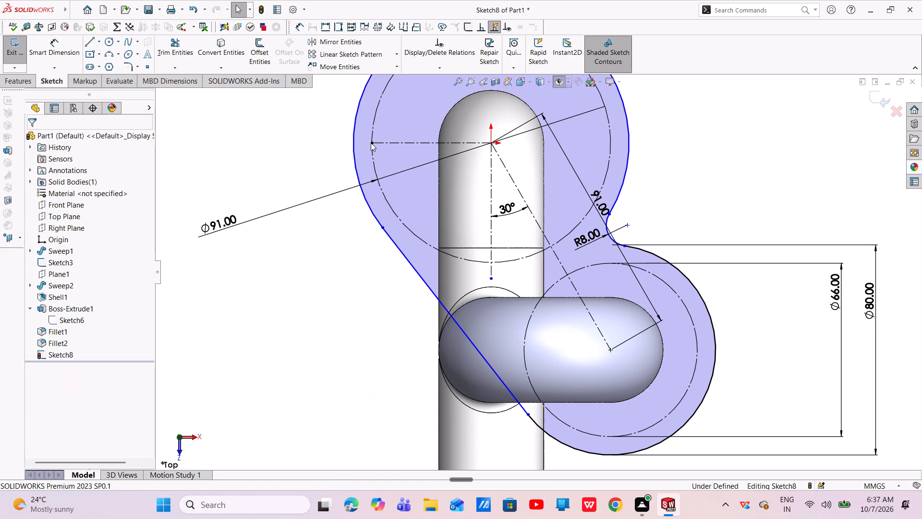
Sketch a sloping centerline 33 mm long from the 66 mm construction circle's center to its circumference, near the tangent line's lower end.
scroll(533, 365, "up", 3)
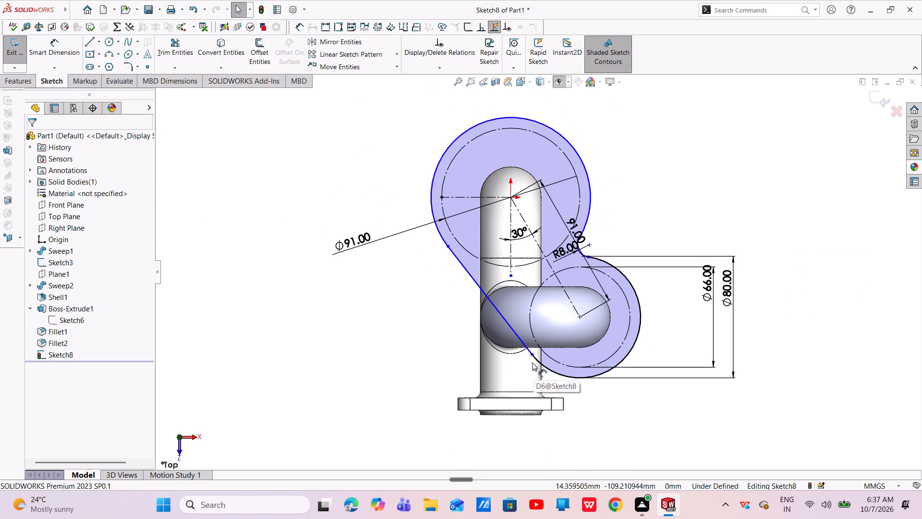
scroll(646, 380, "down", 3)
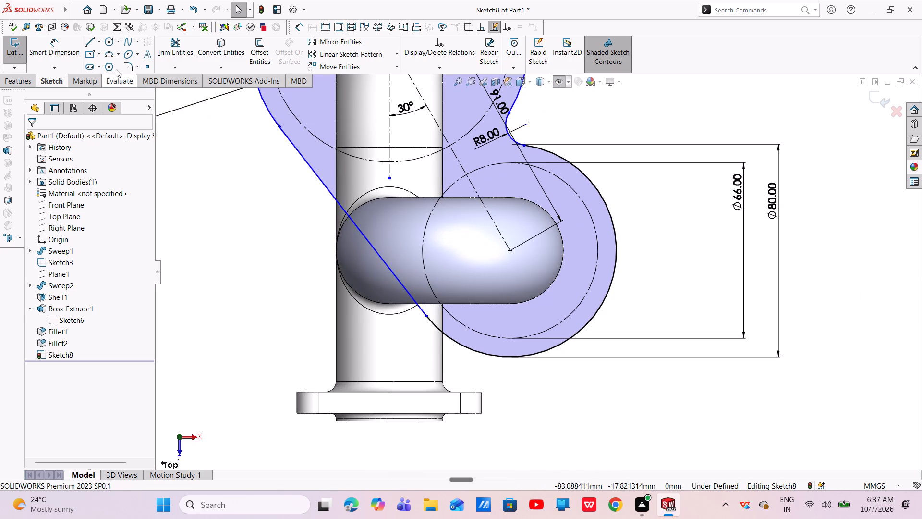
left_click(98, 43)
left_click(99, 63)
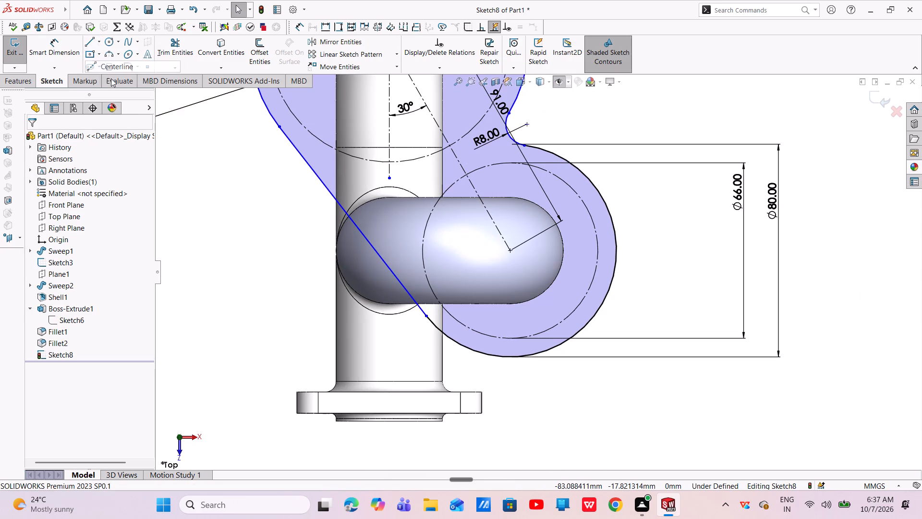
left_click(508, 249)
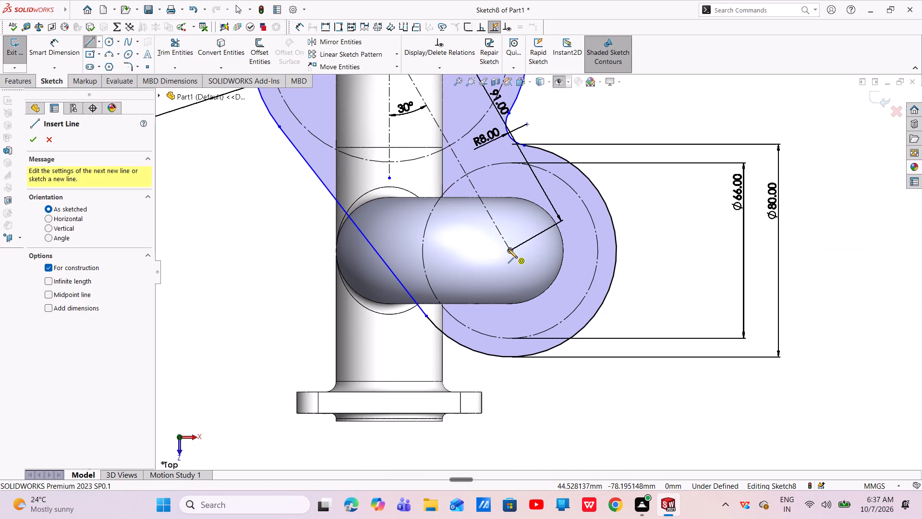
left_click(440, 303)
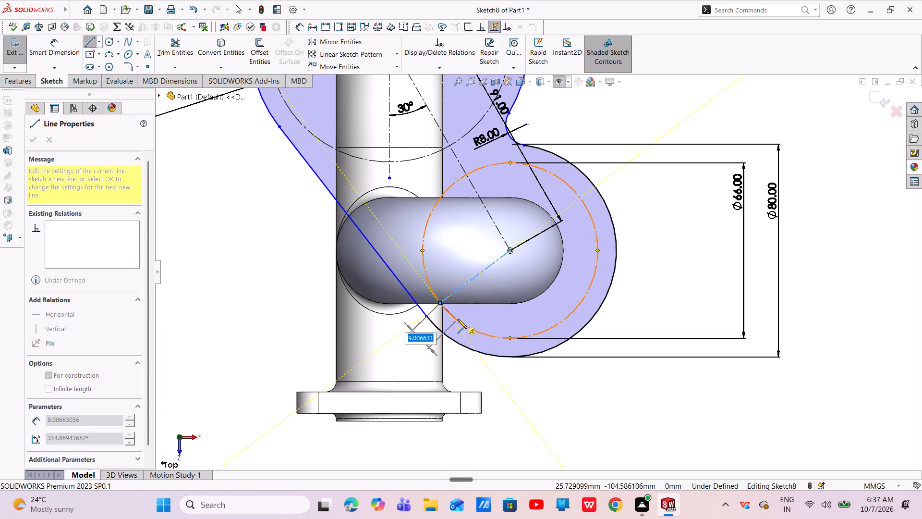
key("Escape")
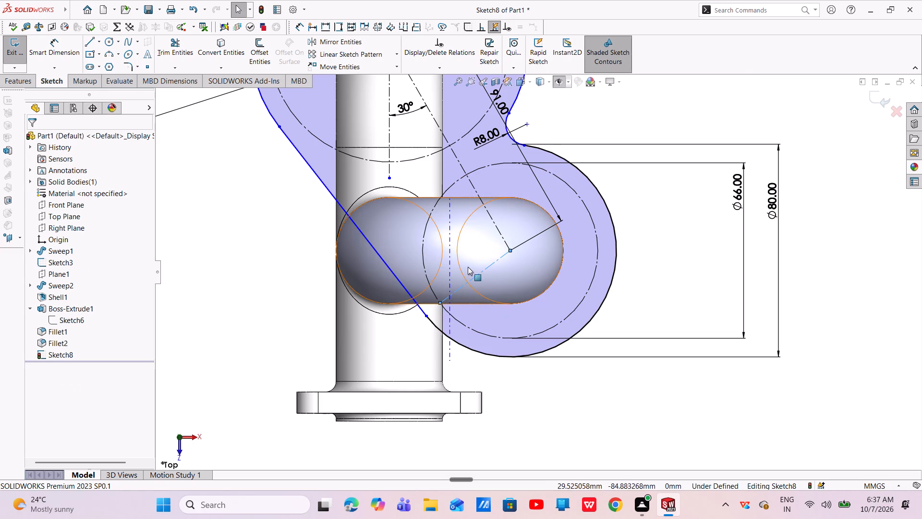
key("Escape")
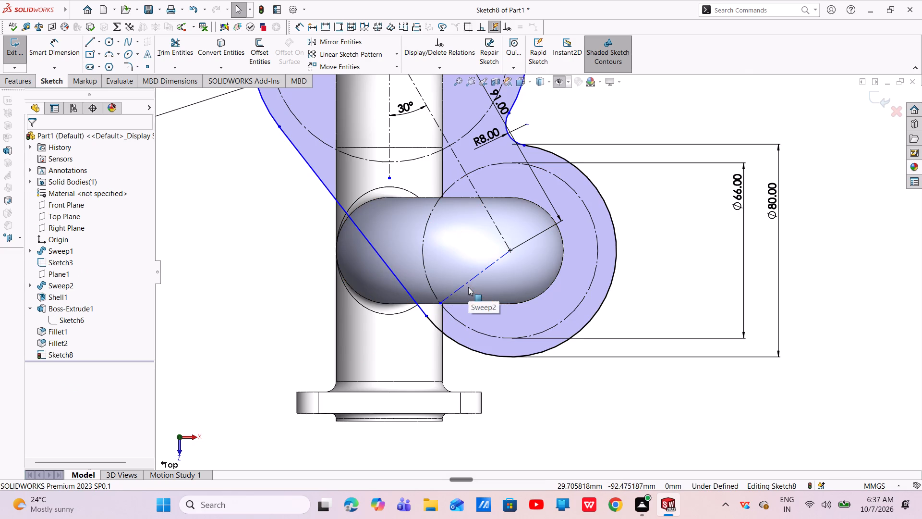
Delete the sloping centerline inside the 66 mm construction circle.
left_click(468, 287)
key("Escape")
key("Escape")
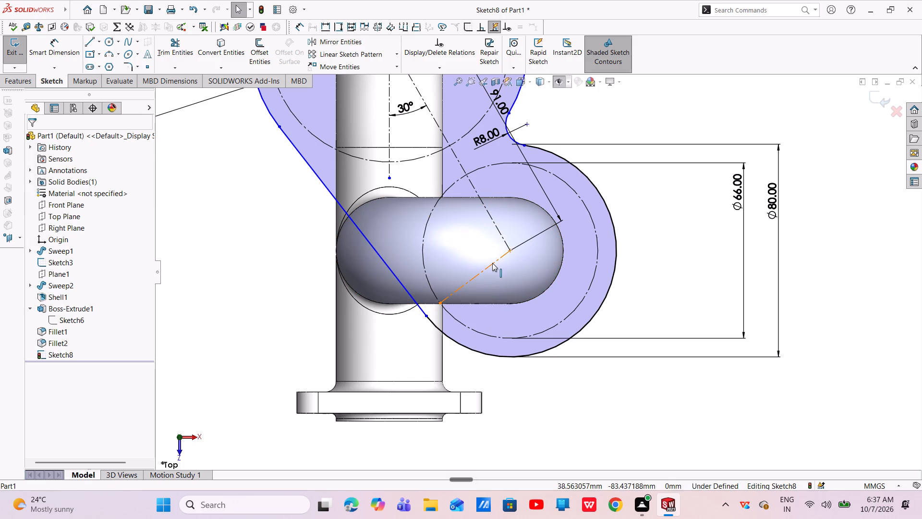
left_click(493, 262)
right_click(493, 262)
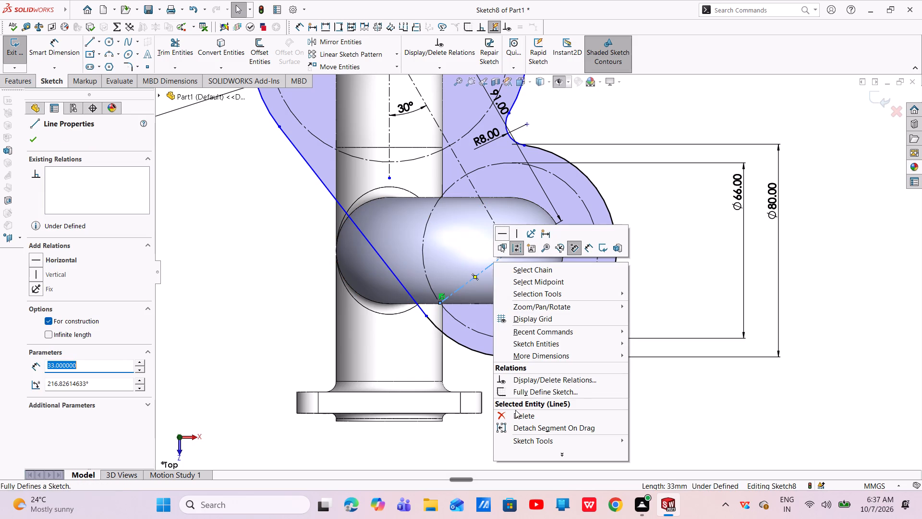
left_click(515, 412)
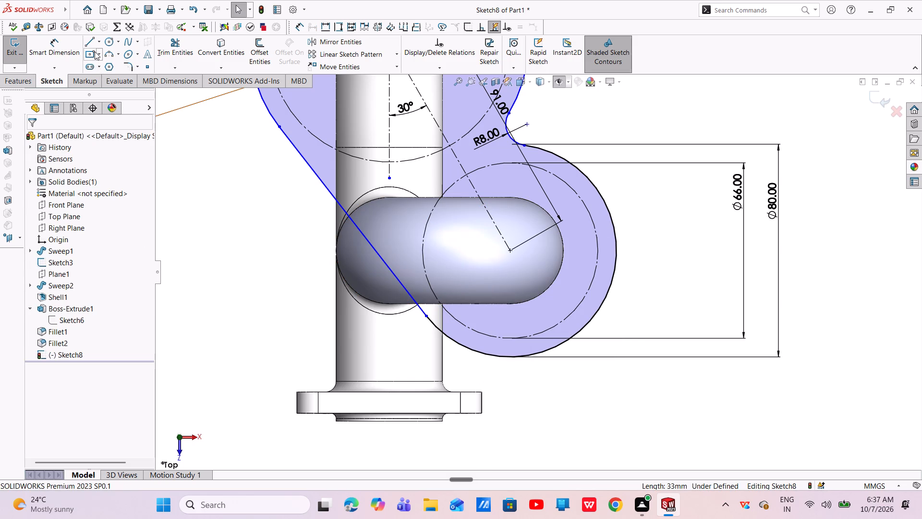
Sketch a horizontal 33 mm centerline from the 66 mm construction circle's center to its circumference, toward the tangent line.
left_click(97, 47)
left_click(94, 68)
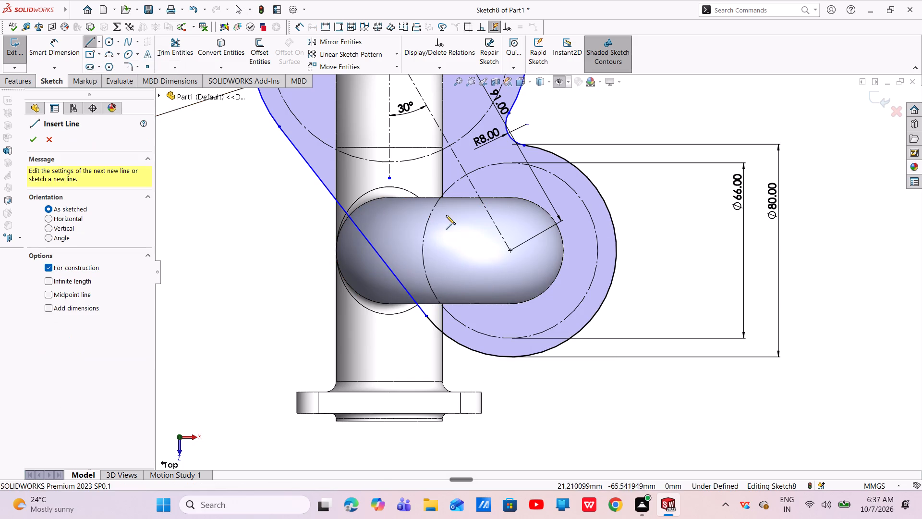
left_click(509, 252)
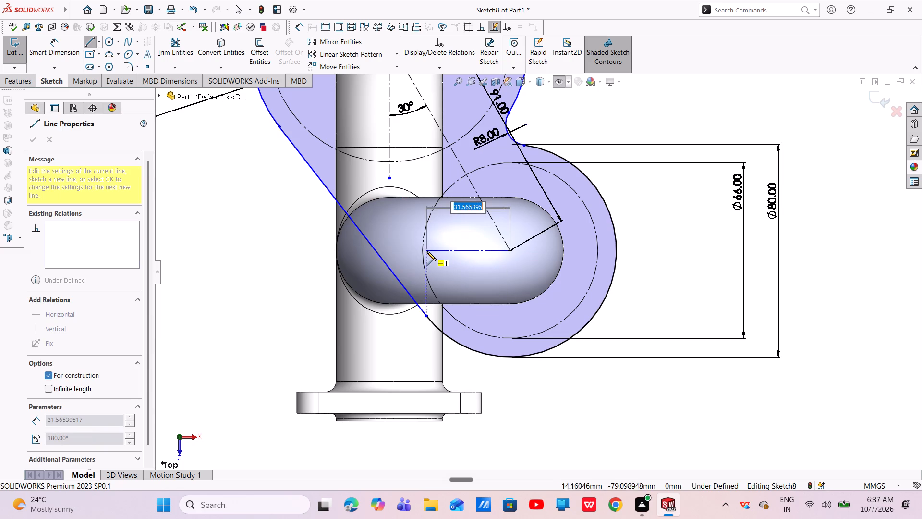
left_click(422, 253)
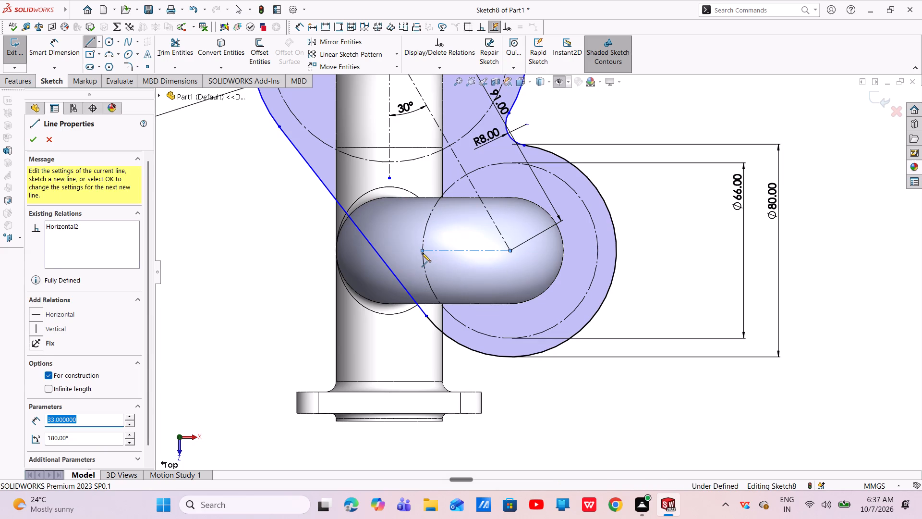
key("Escape")
key("Escape")
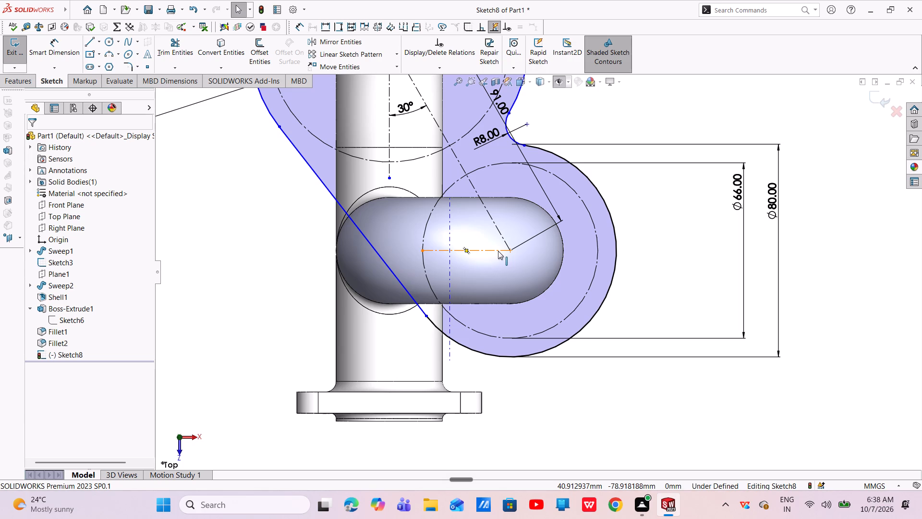
Sketch a circle about 8.3 mm in diameter, centered where the horizontal centerline meets the 66 mm construction circle.
left_click(119, 45)
left_click(106, 40)
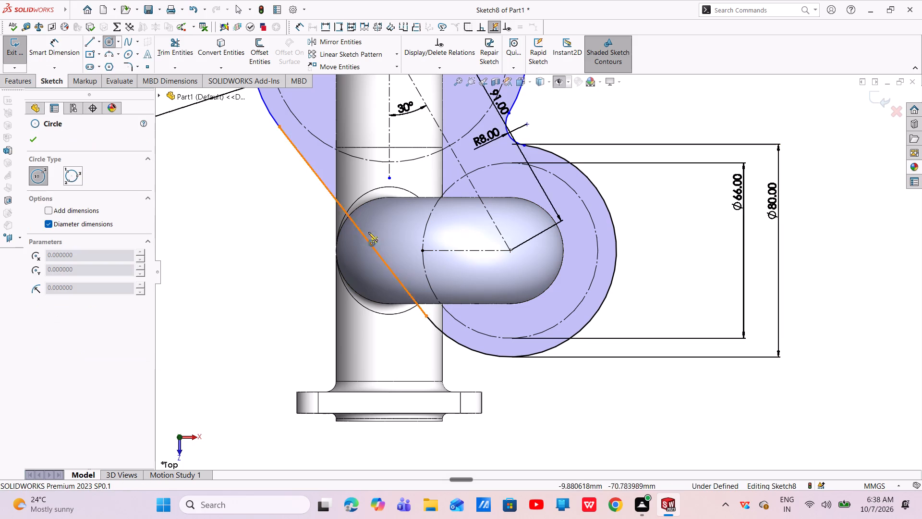
left_click(423, 250)
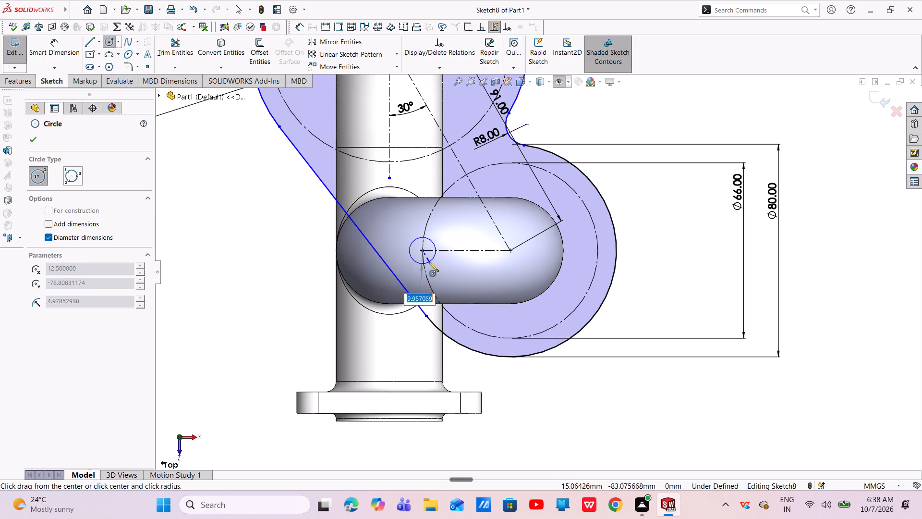
left_click(428, 261)
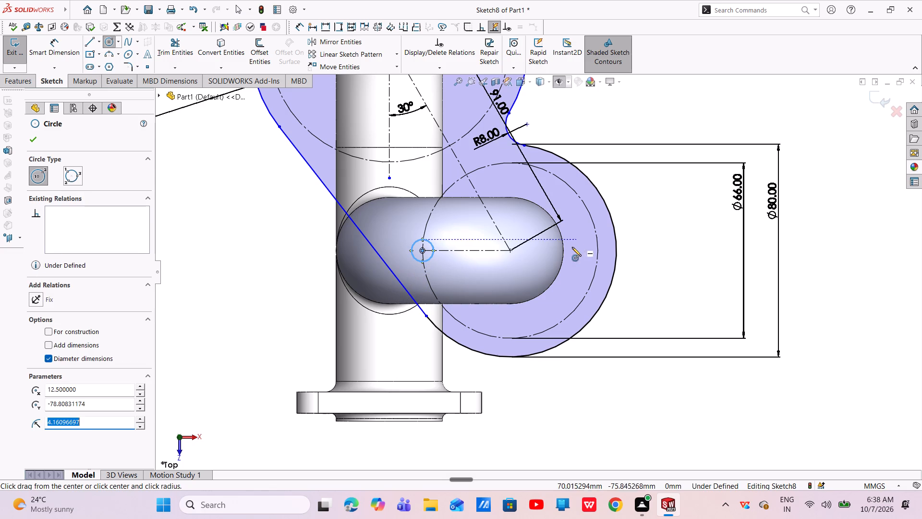
key("Escape")
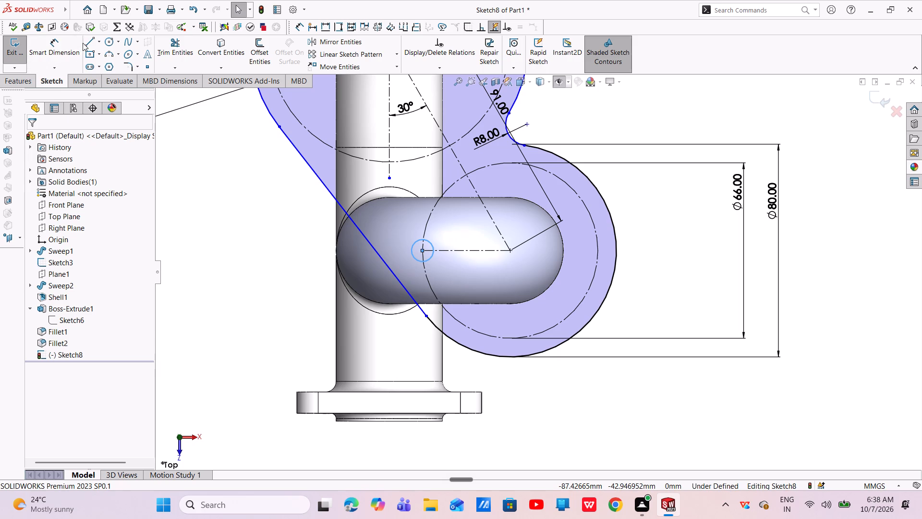
Dimension the small circle on the 66 mm construction circle with a diameter of 8 mm.
left_click(67, 49)
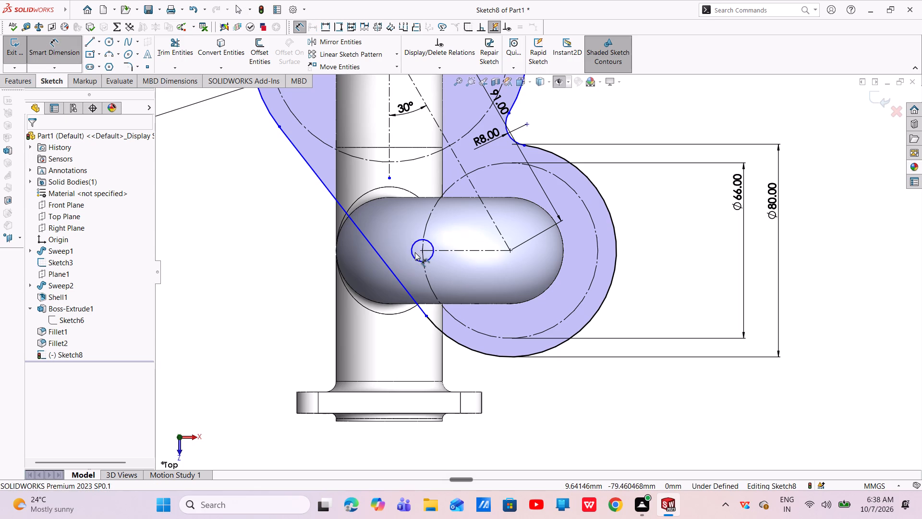
left_click(414, 257)
left_click(307, 265)
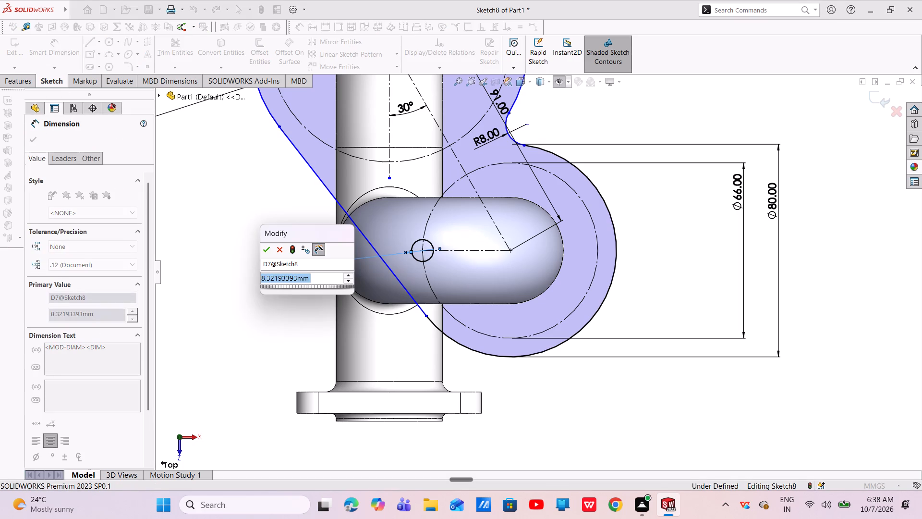
key("BackSpace")
key("8")
key("Return")
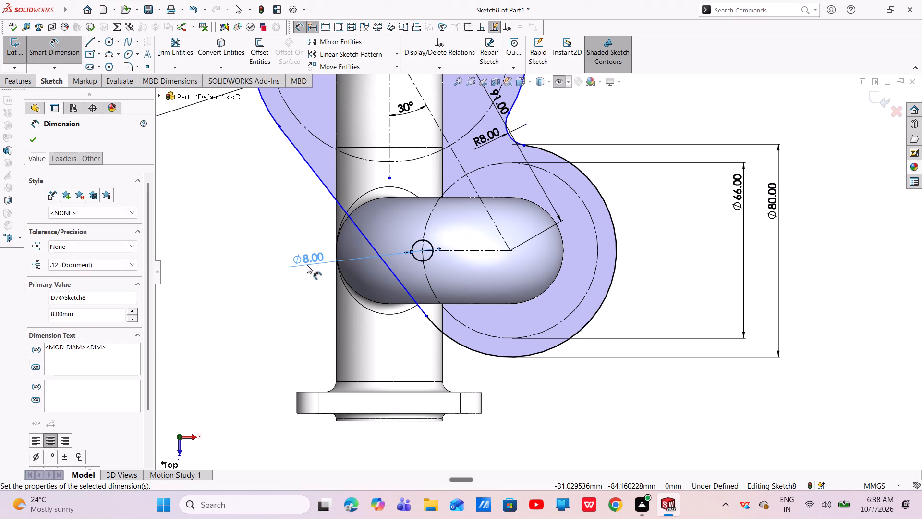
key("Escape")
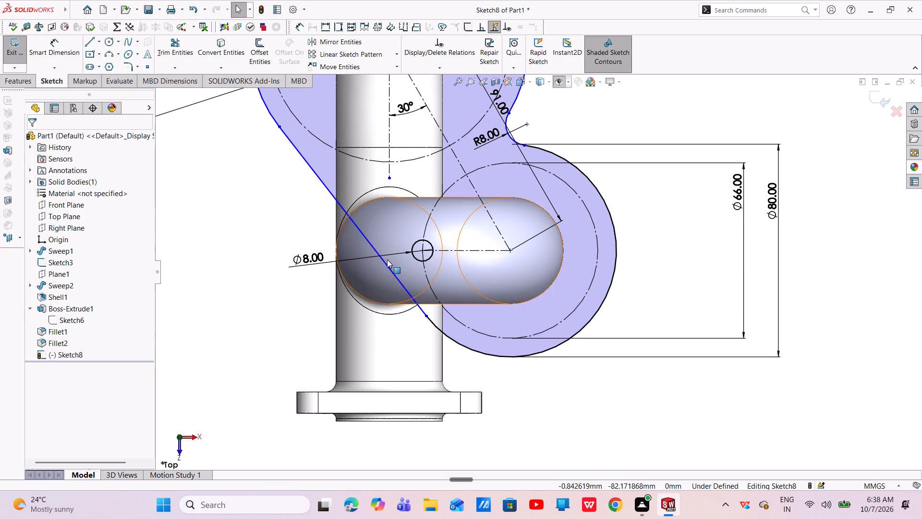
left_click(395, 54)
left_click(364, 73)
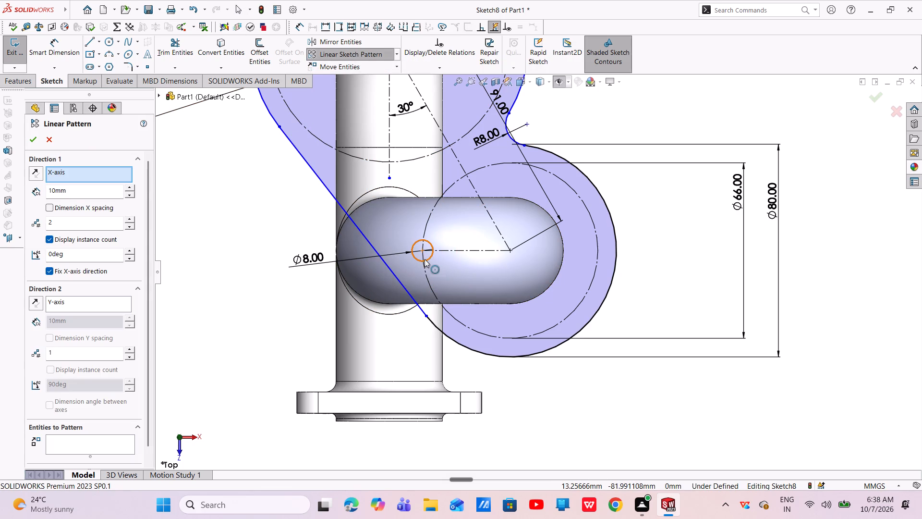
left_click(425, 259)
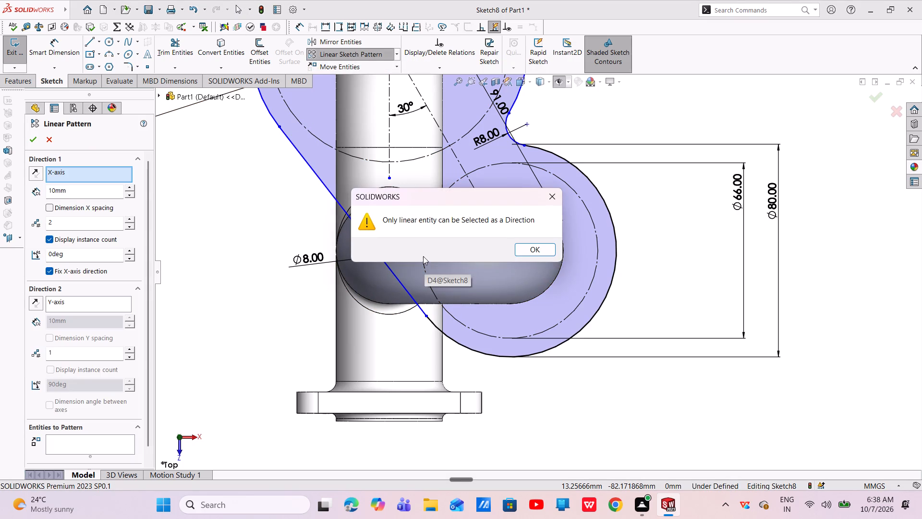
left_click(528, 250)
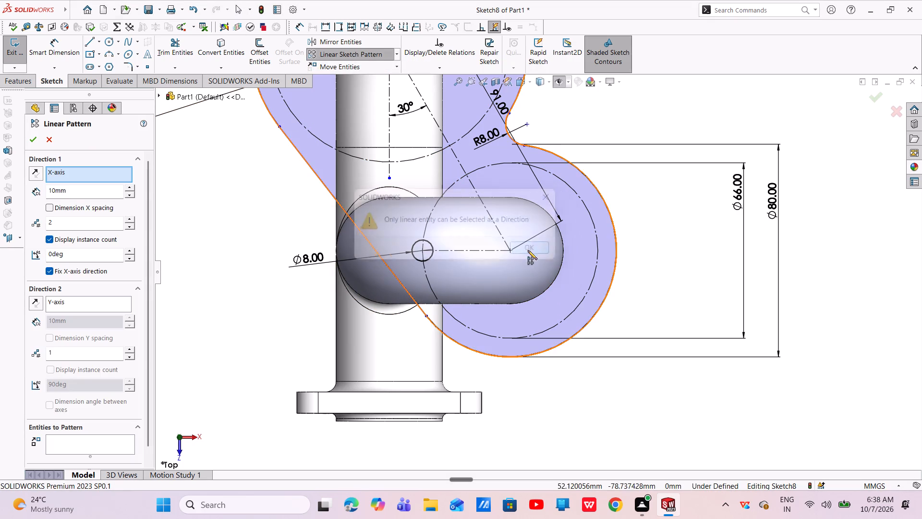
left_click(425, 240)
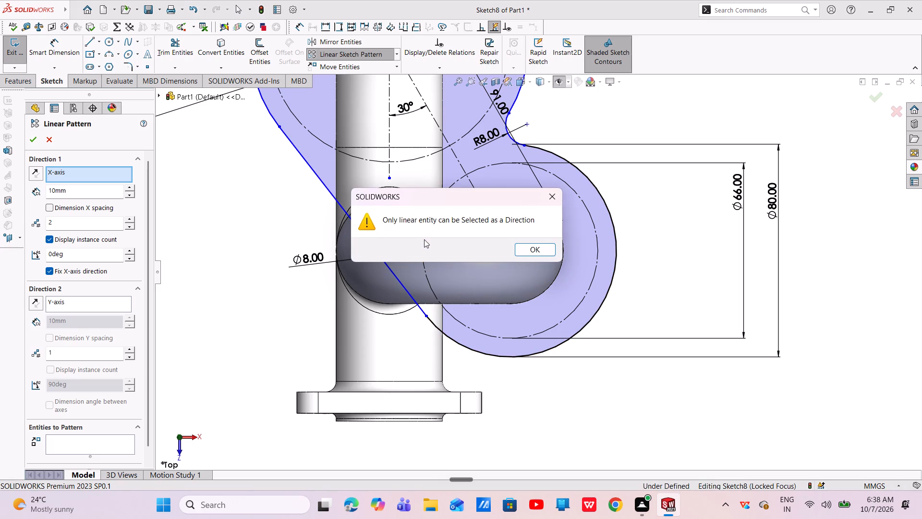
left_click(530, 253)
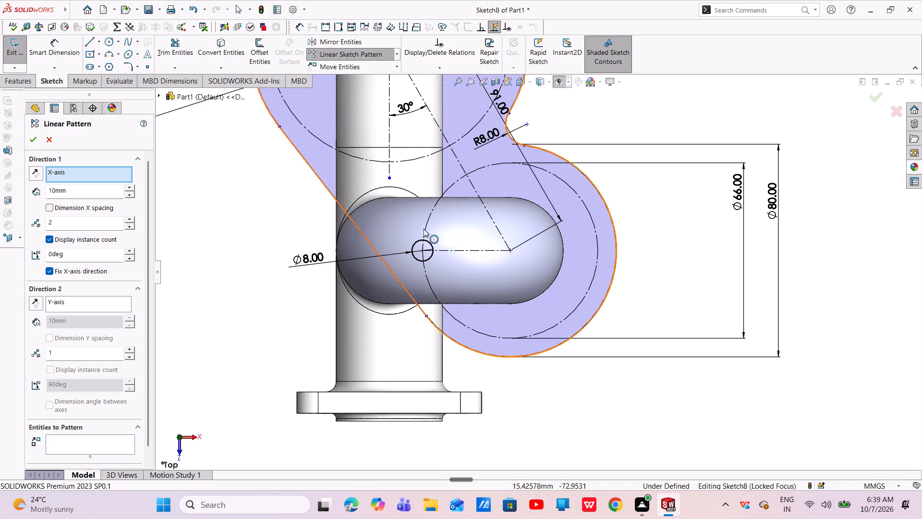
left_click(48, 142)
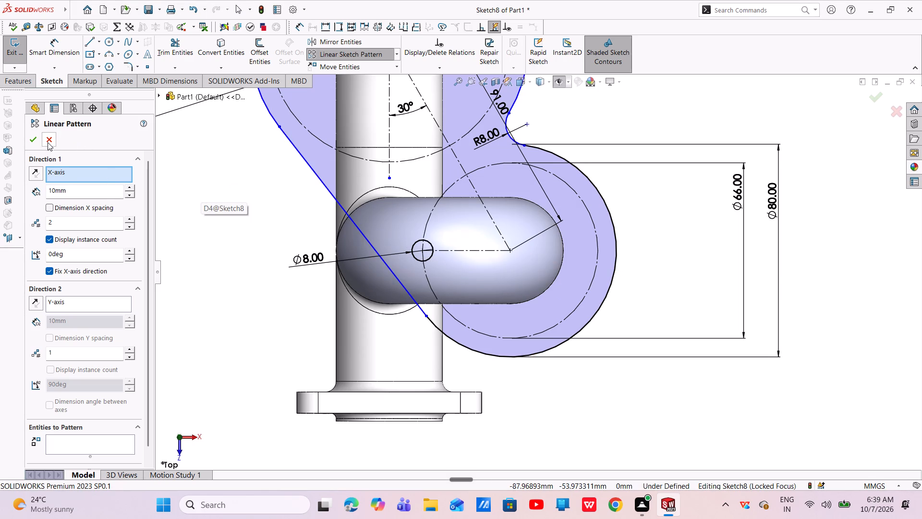
Circular-pattern the 8 mm circle about the center of the 66 mm construction circle, with 8 equally spaced instances over 360 degrees.
left_click(393, 56)
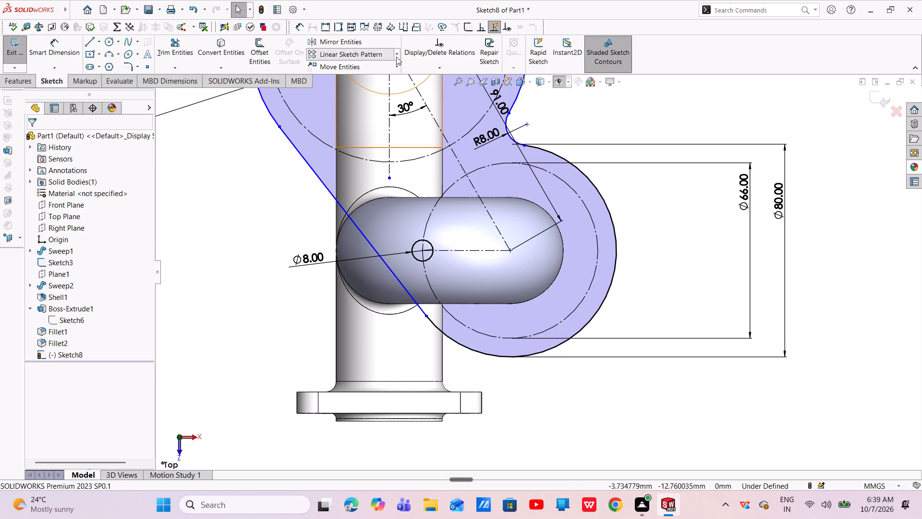
left_click(376, 77)
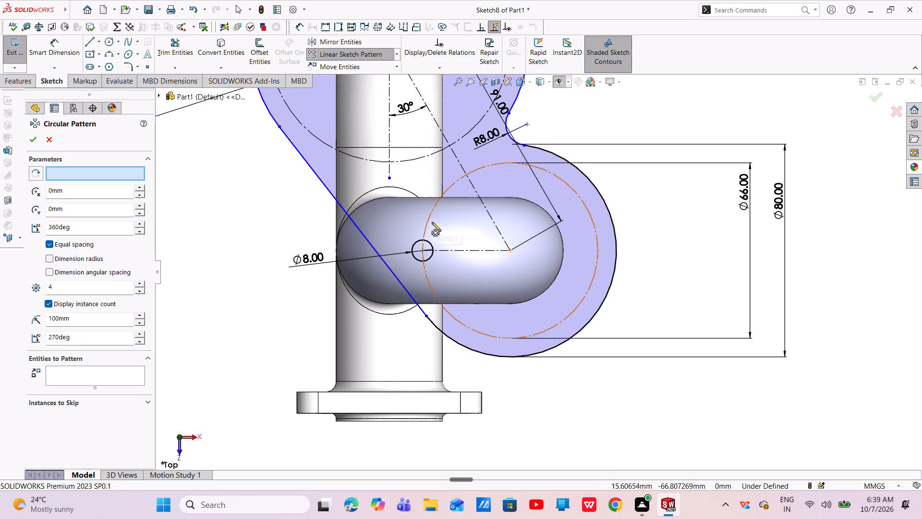
left_click(510, 250)
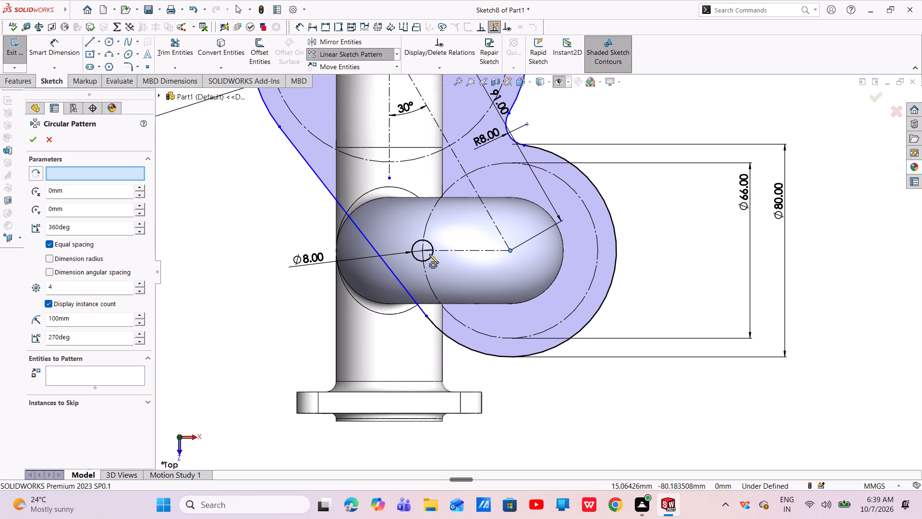
left_click(429, 257)
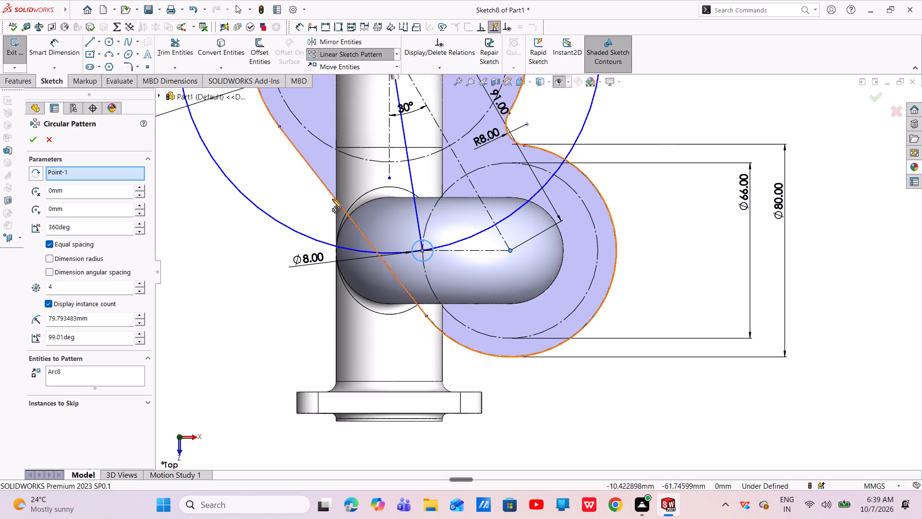
left_click(96, 173)
right_click(95, 173)
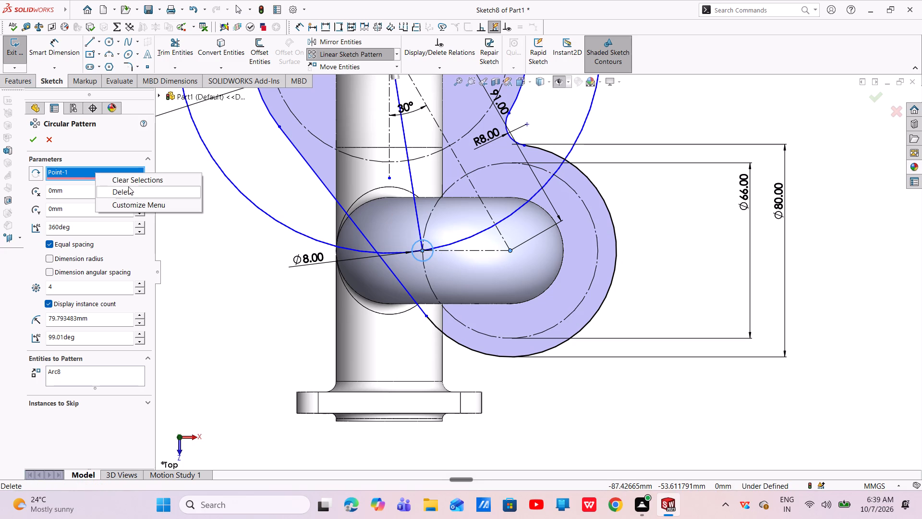
left_click(131, 191)
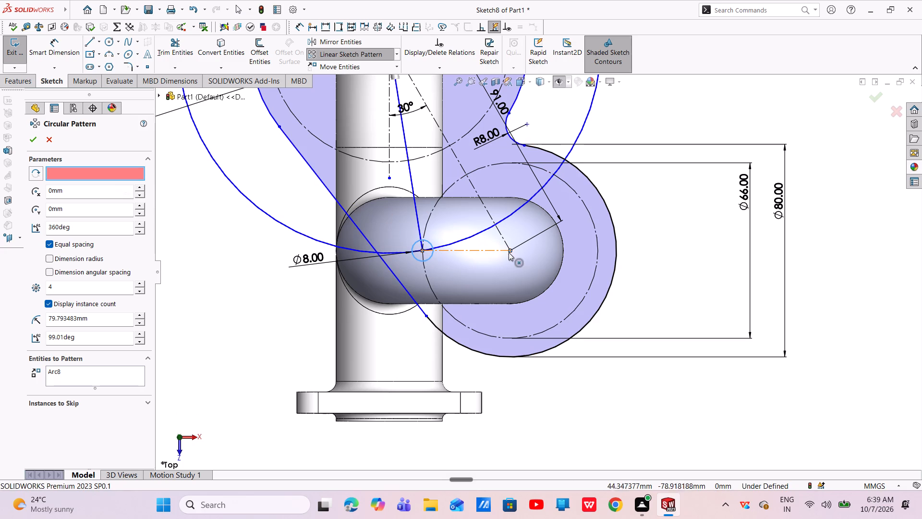
left_click(508, 250)
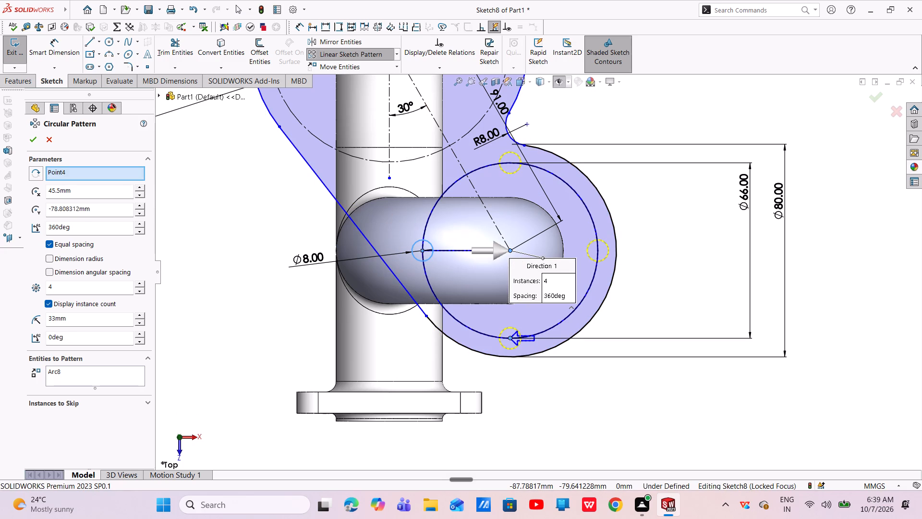
left_click(59, 287)
key("BackSpace")
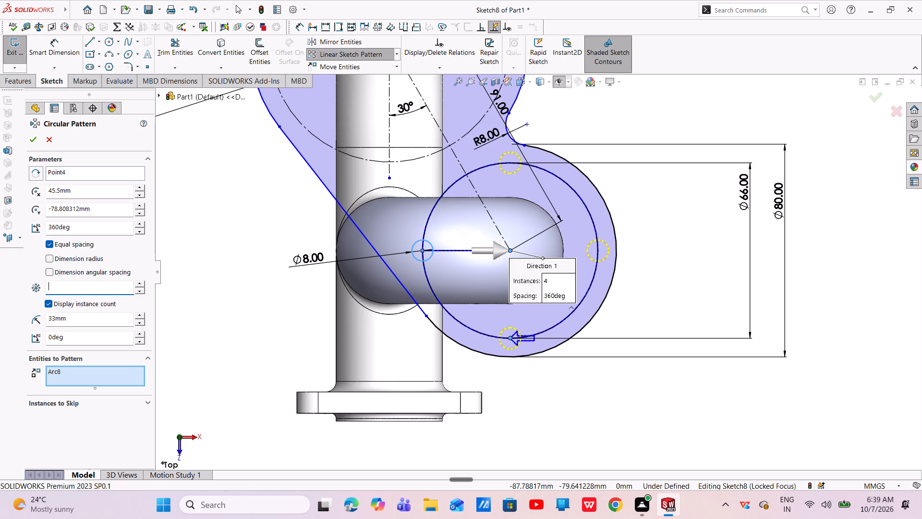
key("8")
key("Return")
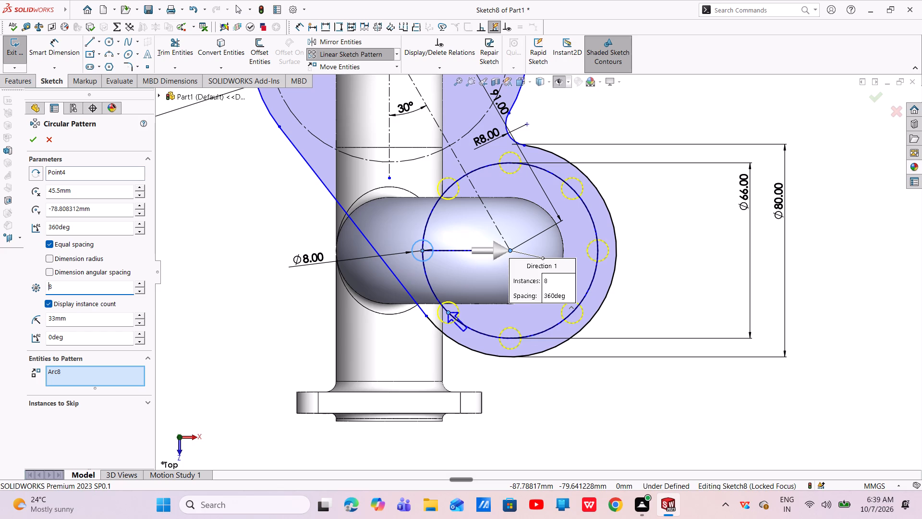
left_click(29, 142)
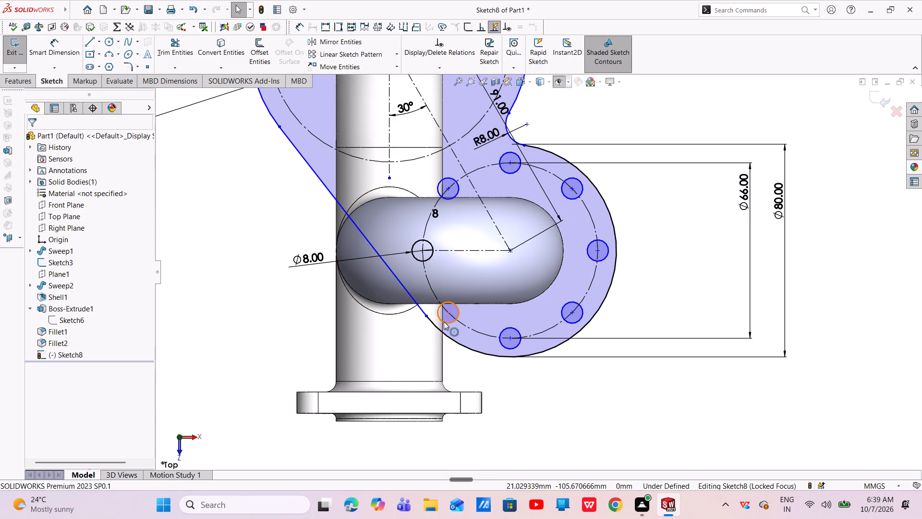
Sketch an 8 mm diameter circle centered where the horizontal centerline meets the 91 mm construction circle.
scroll(444, 321, "up", 4)
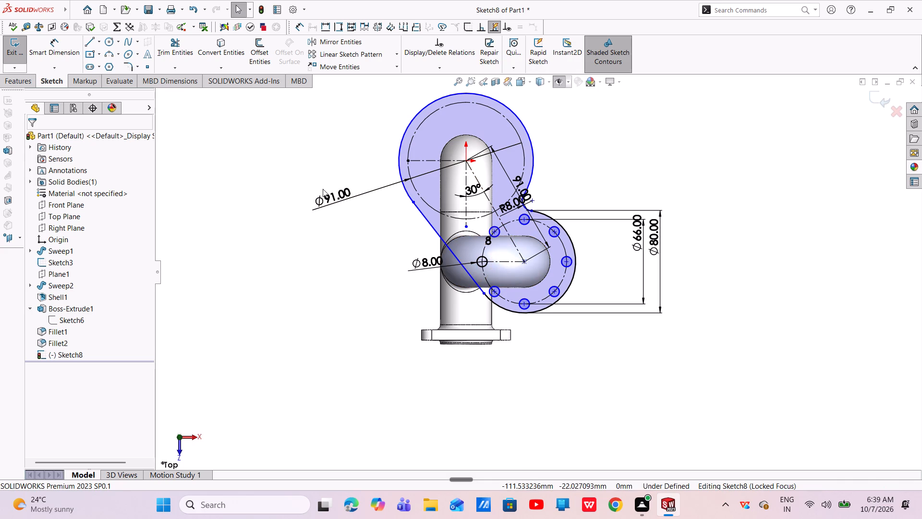
left_click(110, 45)
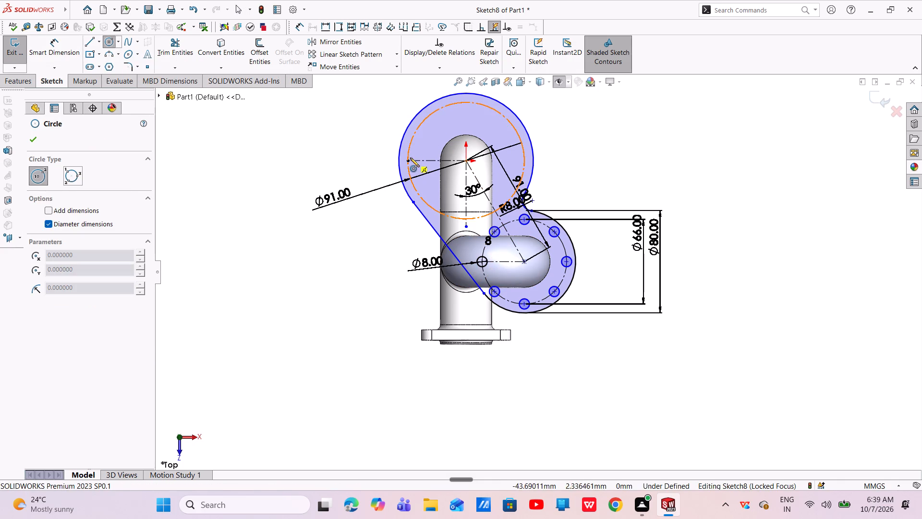
left_click(408, 160)
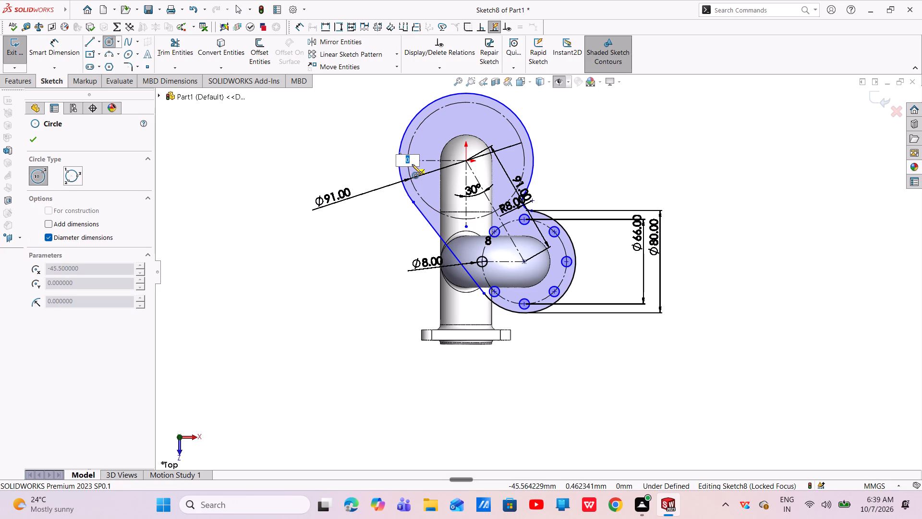
key("8")
key("Return")
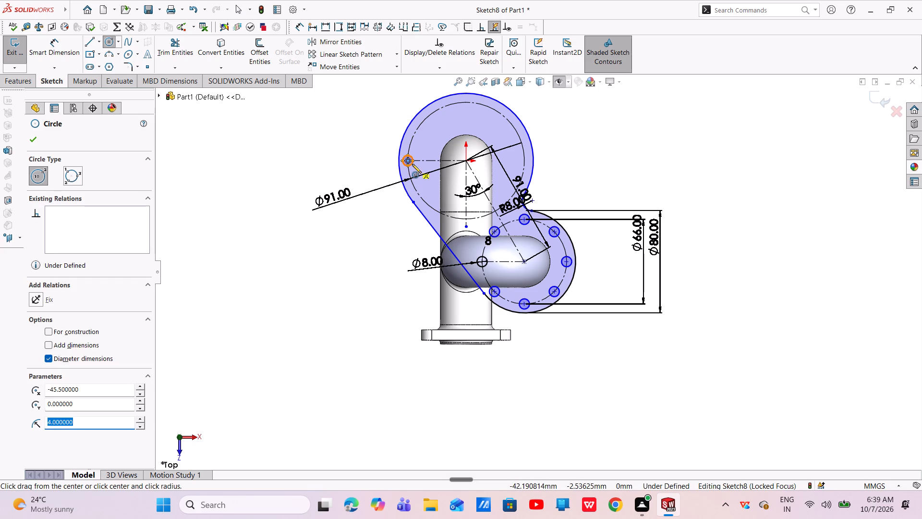
scroll(412, 165, "down", 6)
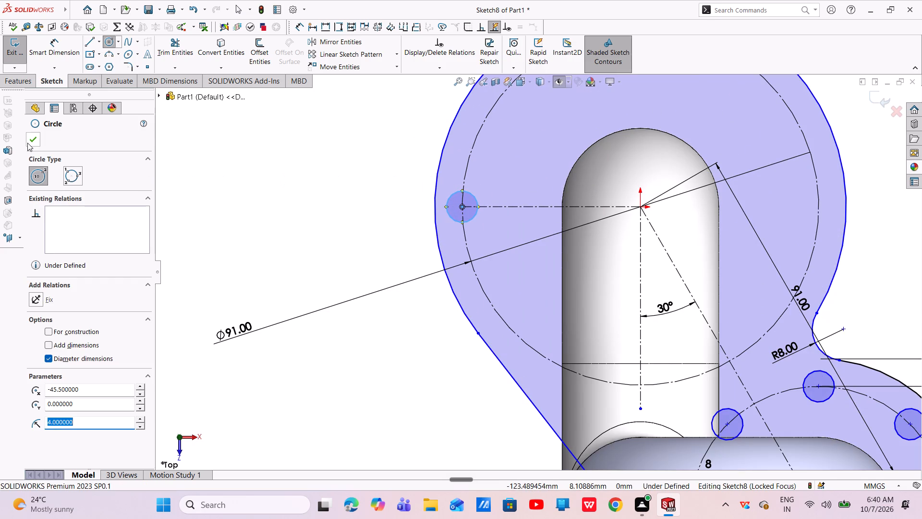
left_click(27, 142)
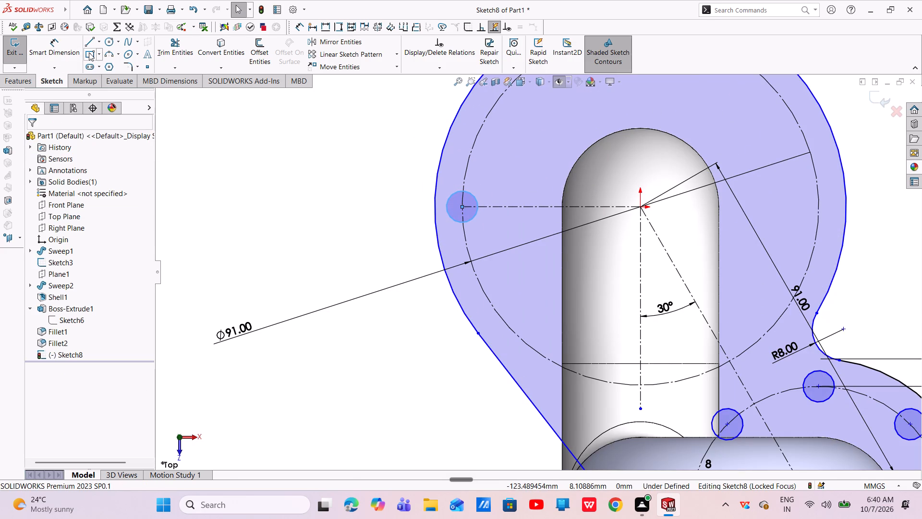
Dimension the small circle on the 91 mm construction circle with a diameter of 8 mm.
left_click(50, 56)
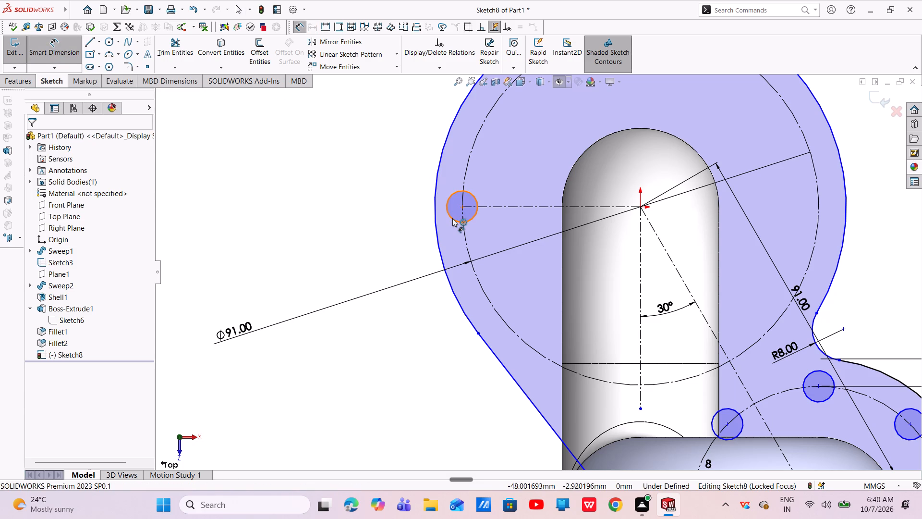
left_click(452, 218)
left_click(268, 250)
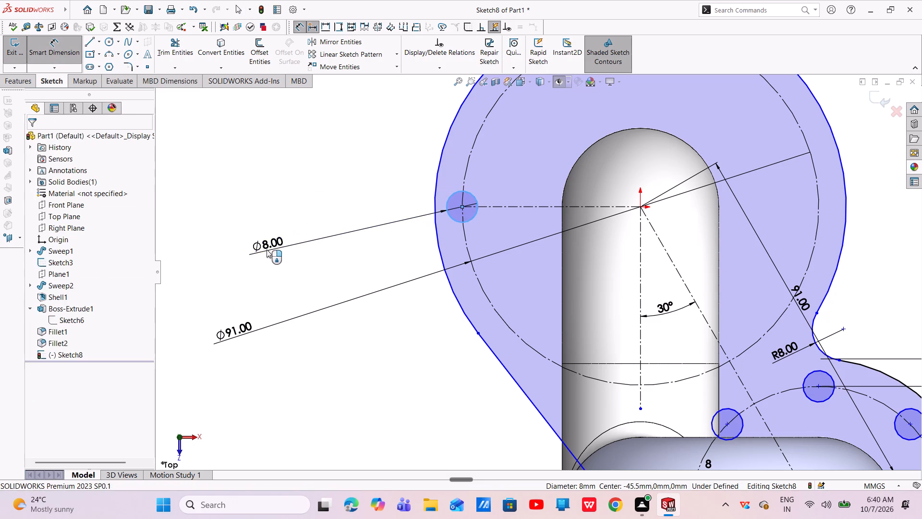
left_click(225, 234)
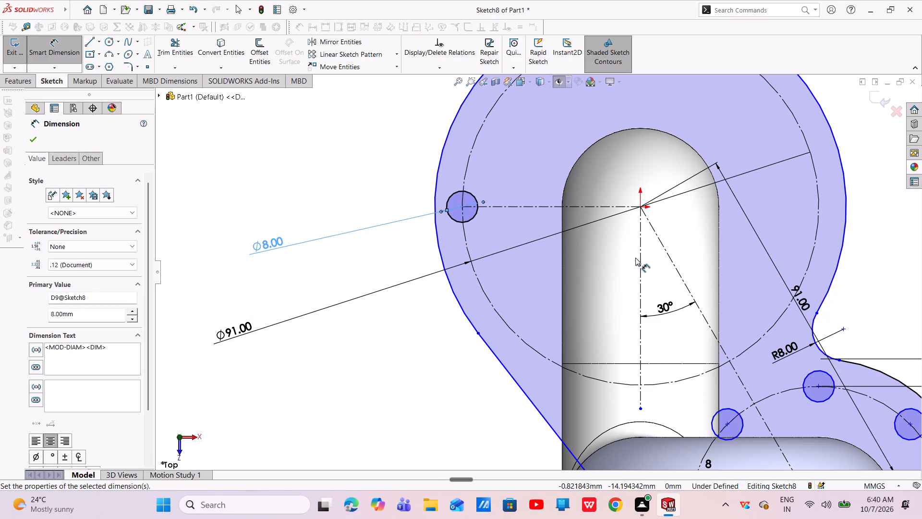
Circular-pattern the 8 mm circle on the 91 mm construction circle about the origin, with 8 equally spaced instances over 360 degrees.
scroll(635, 258, "up", 4)
scroll(813, 241, "down", 1)
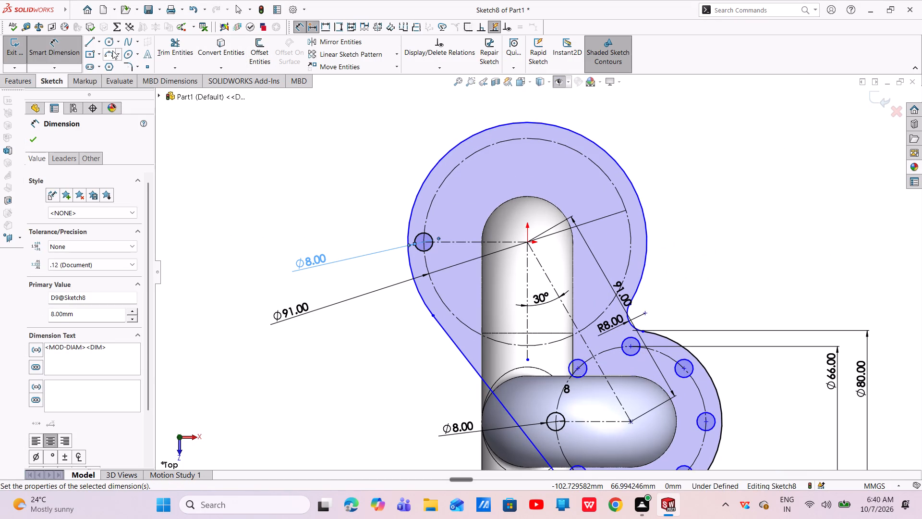
left_click(395, 56)
left_click(368, 76)
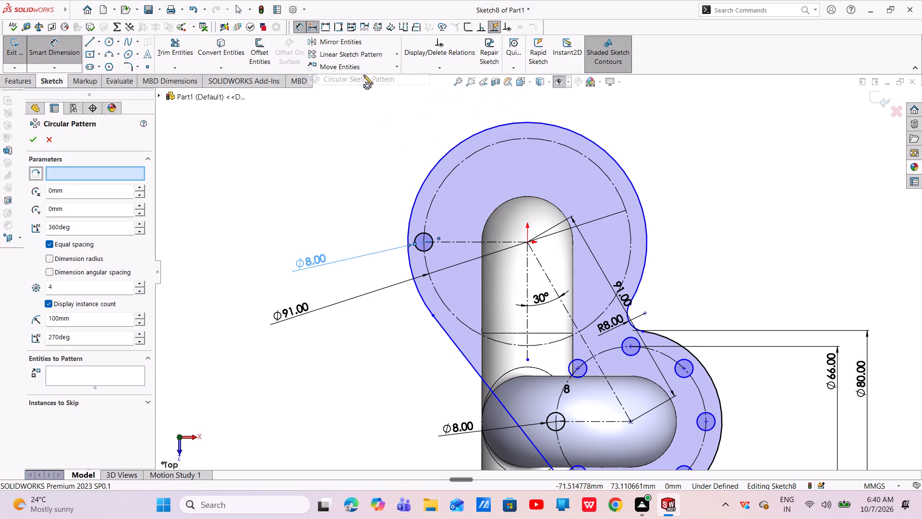
left_click(423, 231)
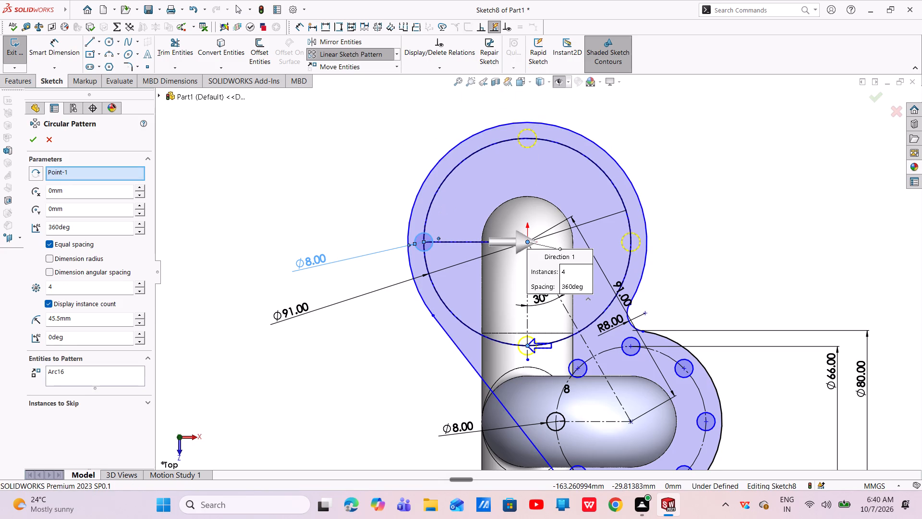
left_click(106, 292)
key("BackSpace")
key("8")
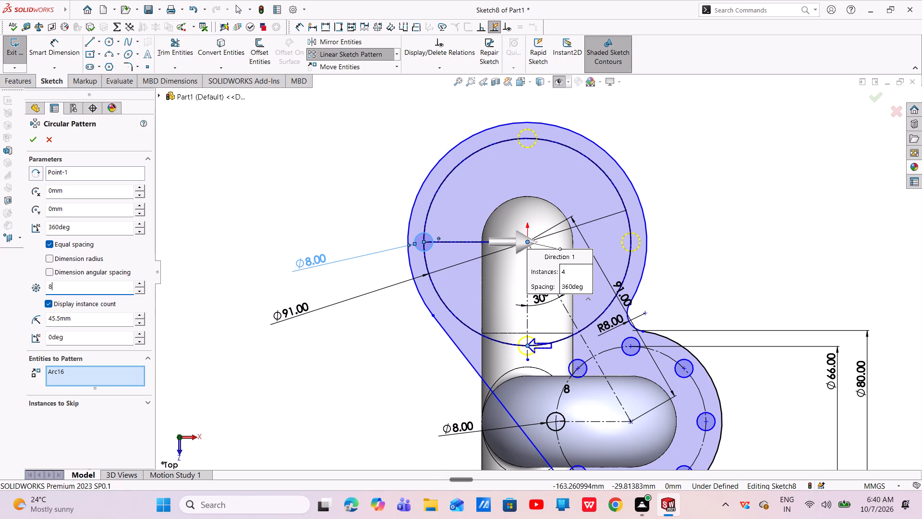
key("Return")
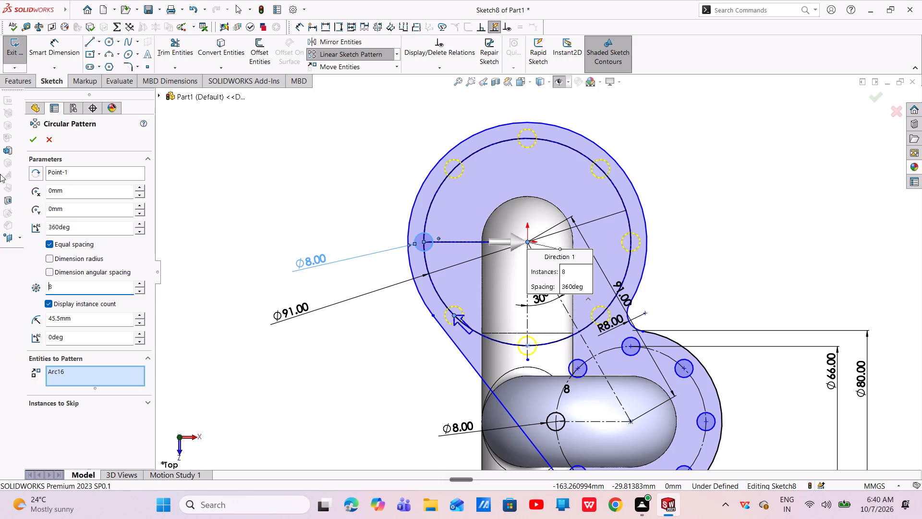
left_click(32, 145)
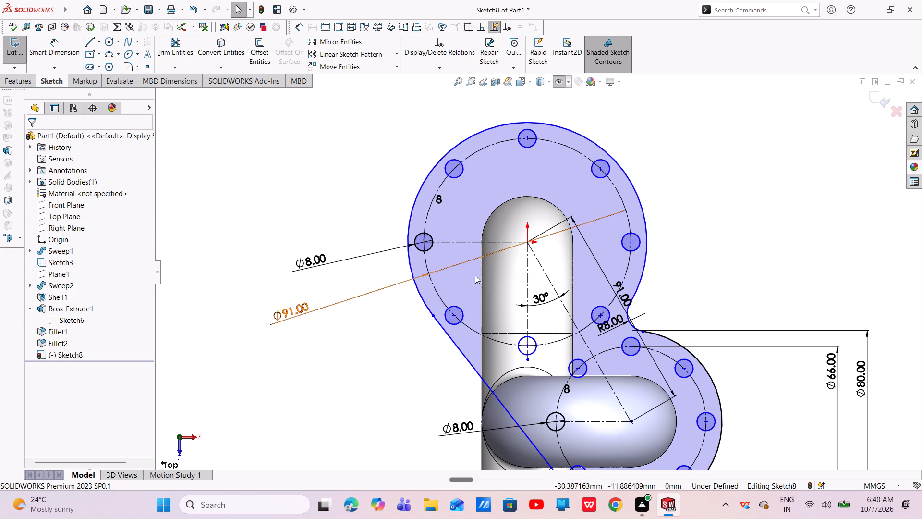
Fully define the combined flange sketch by calculating relations and dimensions for all entities in the sketch.
scroll(534, 311, "up", 3)
scroll(718, 409, "down", 2)
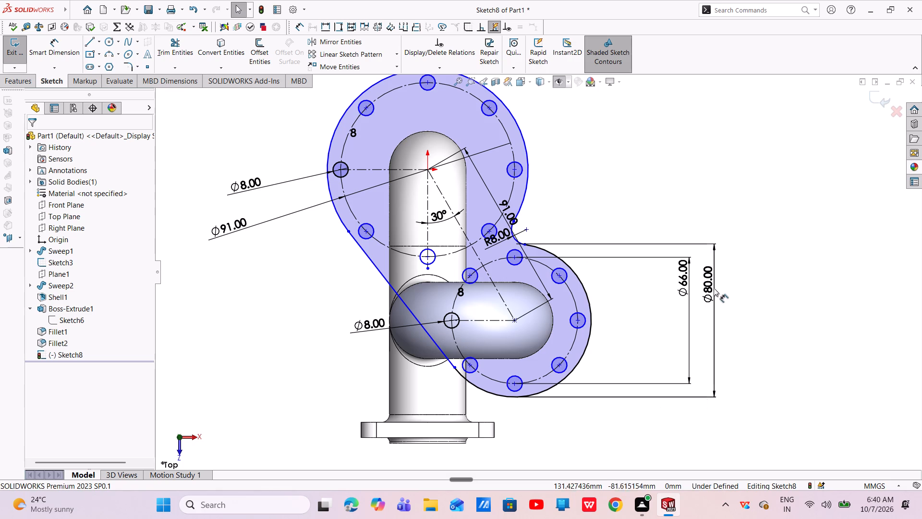
left_click(444, 69)
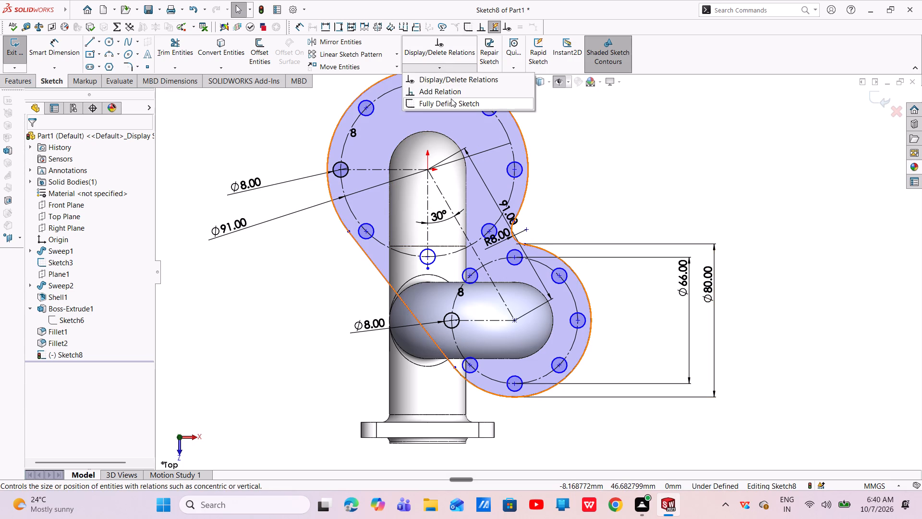
left_click(451, 101)
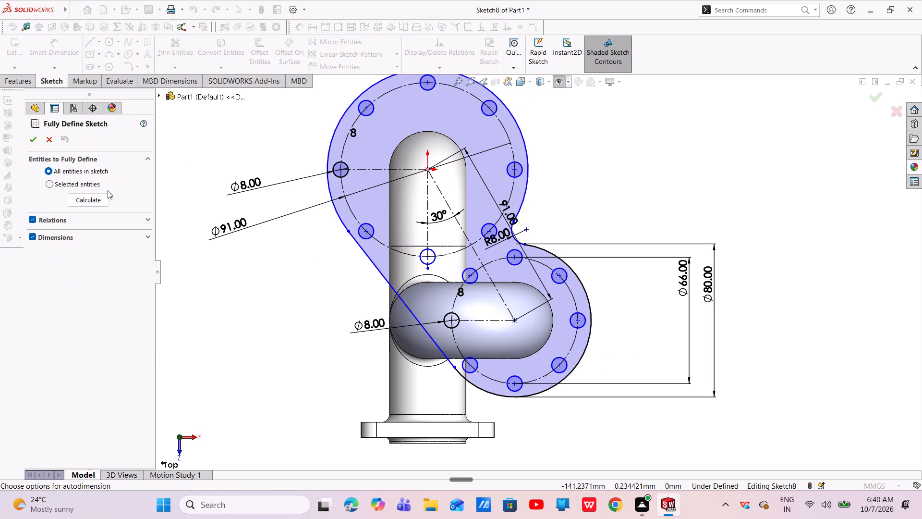
left_click(94, 198)
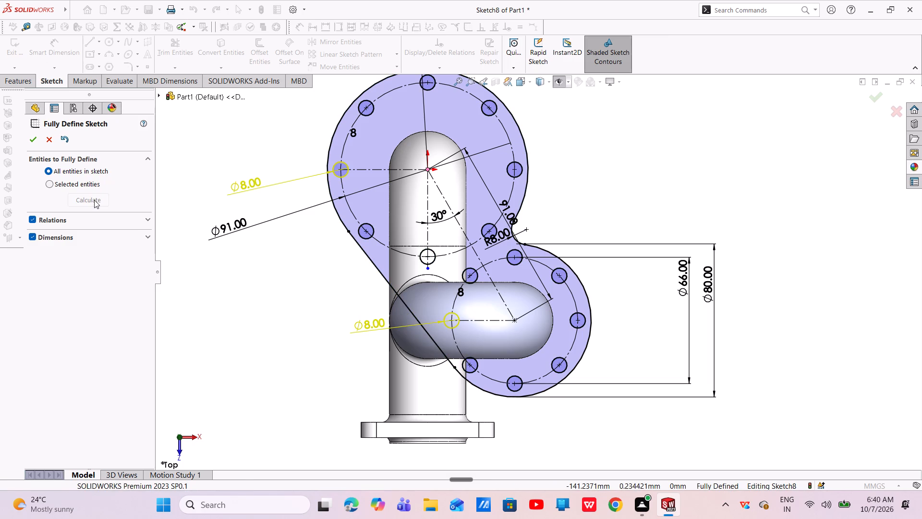
left_click(29, 136)
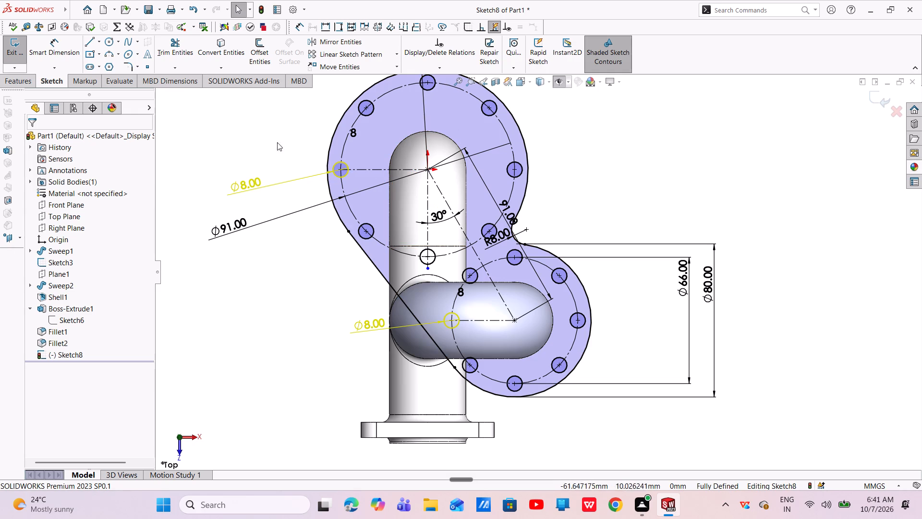
Extrude the combined flange sketch as a blind boss 10 mm deep from the sketch plane, merged with the pipe body.
left_click(16, 85)
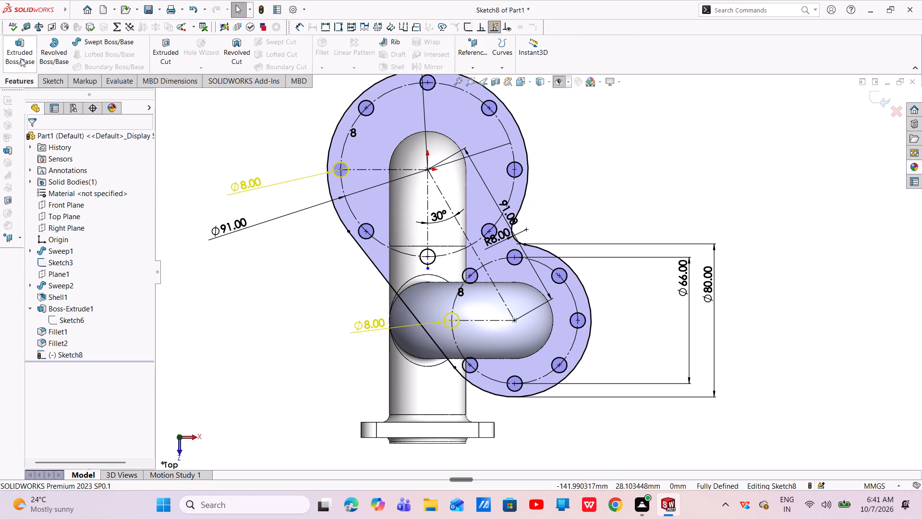
left_click(20, 50)
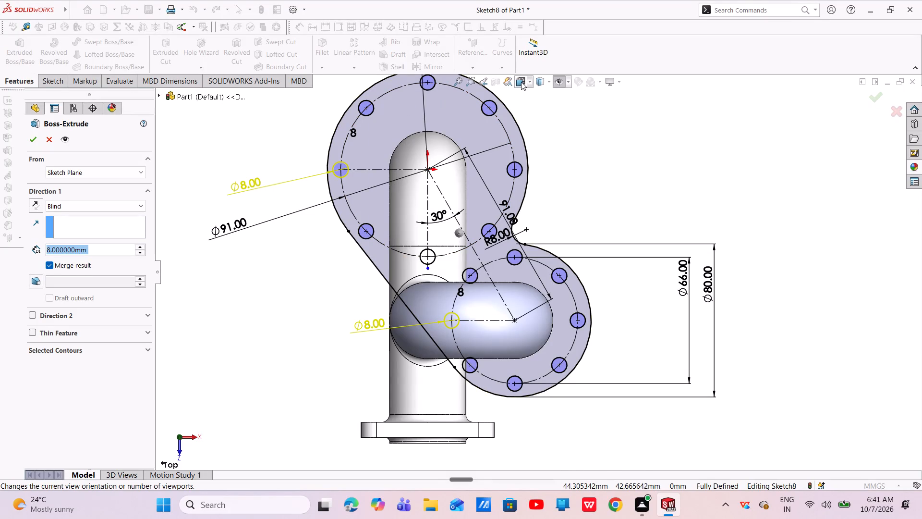
left_click(529, 81)
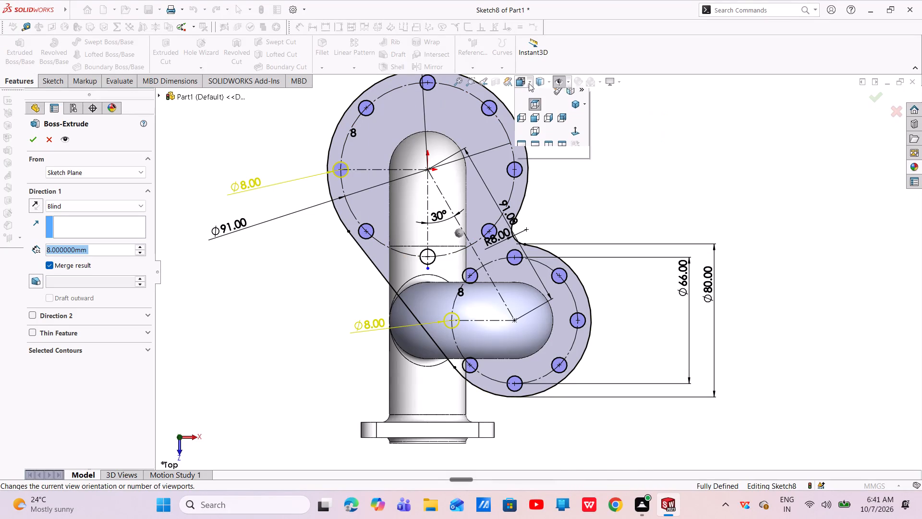
left_click(577, 106)
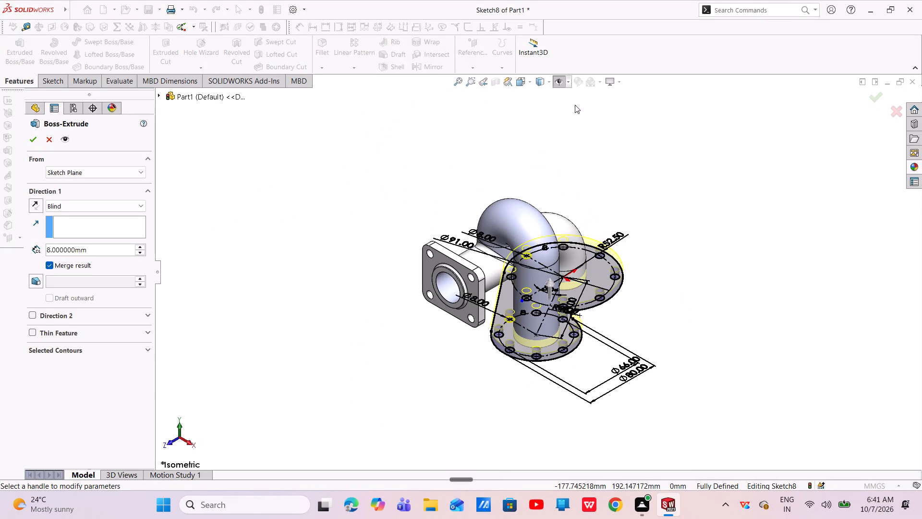
middle_click_drag(640, 301, 650, 327)
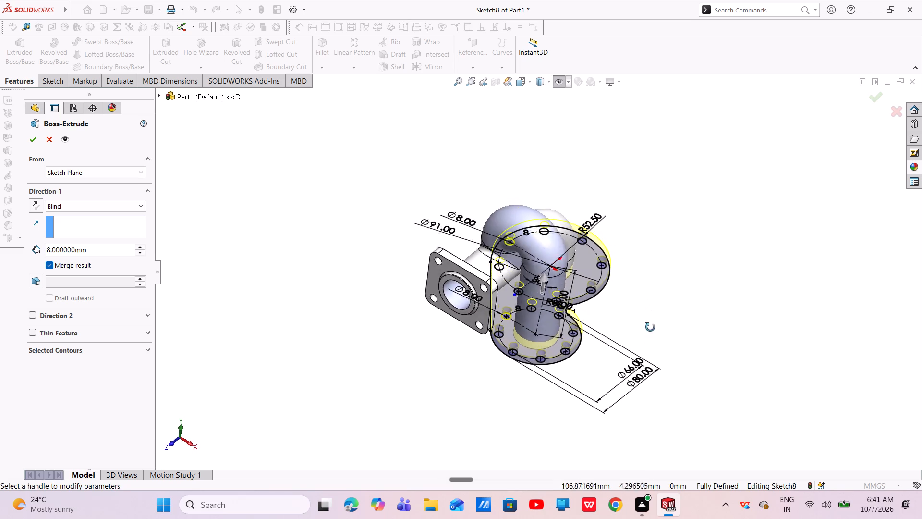
middle_click_drag(650, 327, 632, 285)
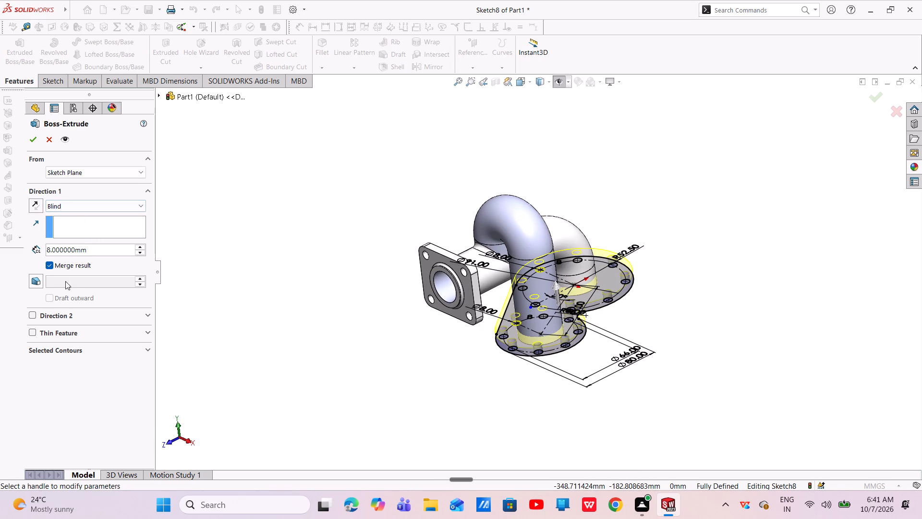
left_click_drag(97, 253, 64, 254)
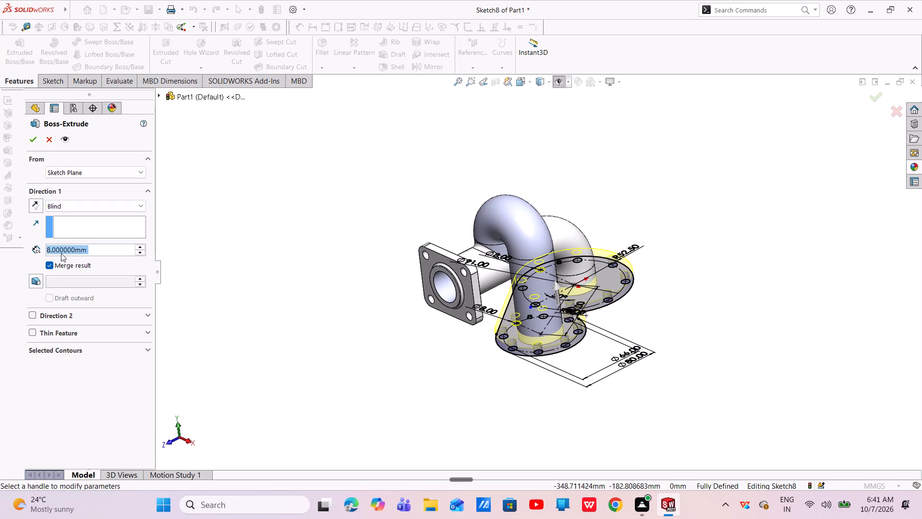
key("BackSpace")
key("8")
key("Return")
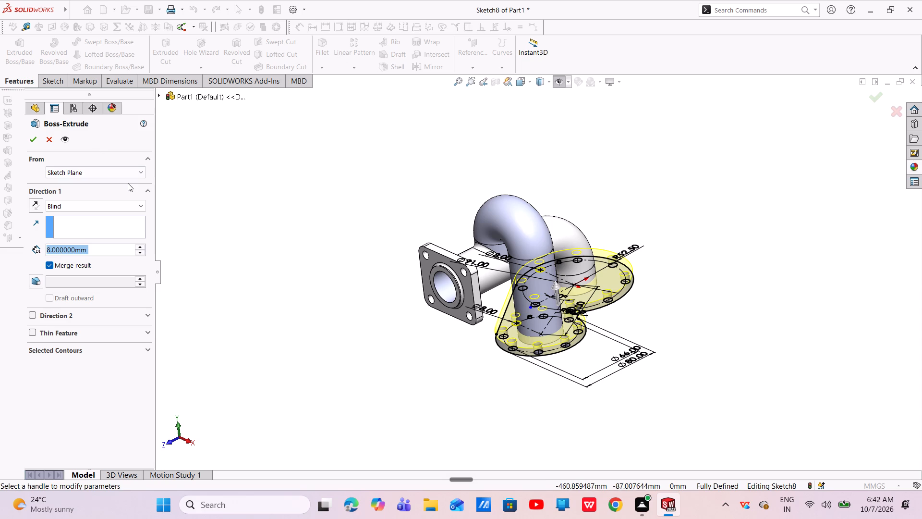
key("BackSpace")
type("10")
key("Return")
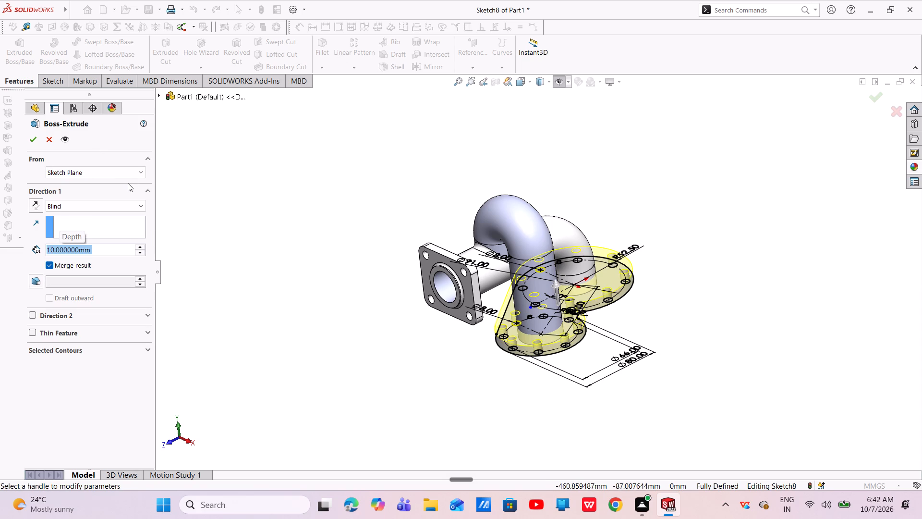
left_click(30, 144)
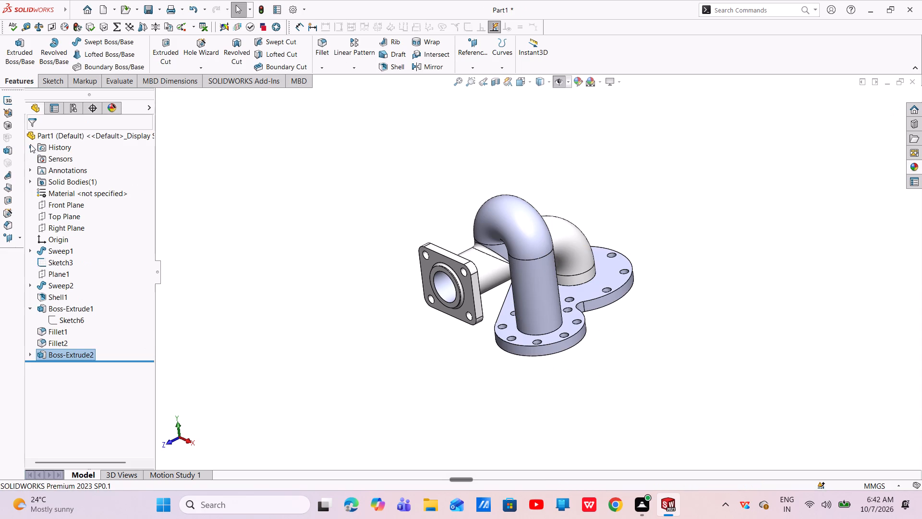
Change the whole part's appearance color to white from the standard swatches.
left_click(603, 265)
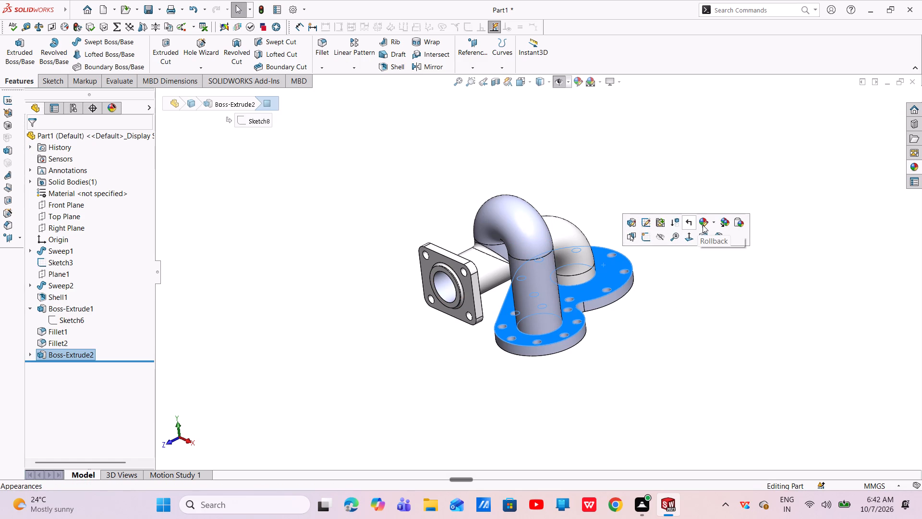
left_click(712, 225)
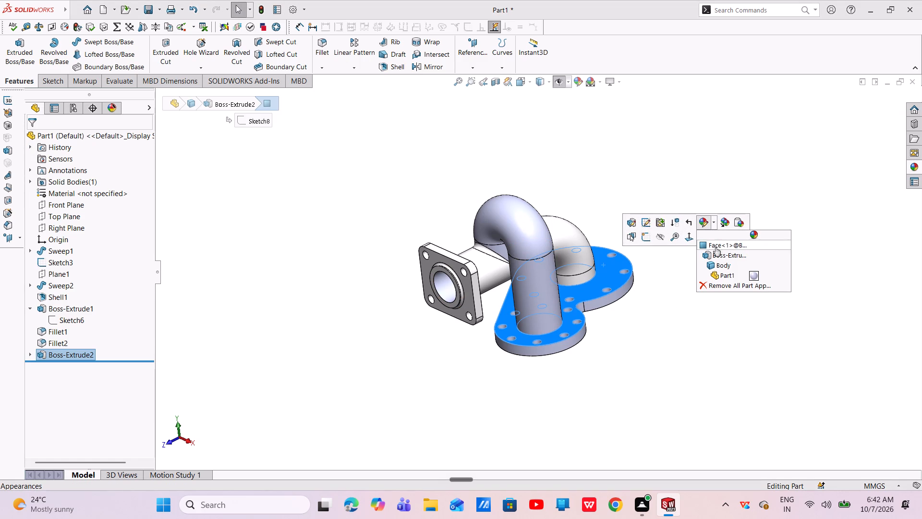
left_click(753, 277)
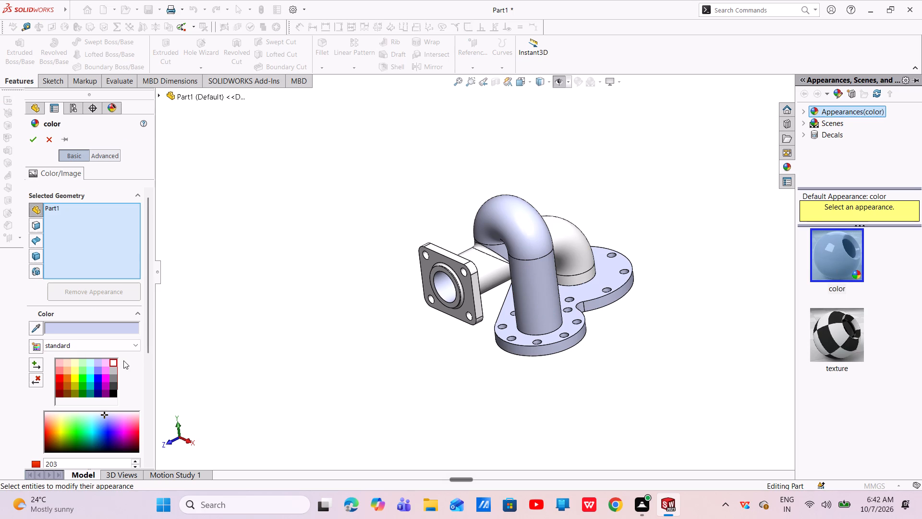
left_click(113, 363)
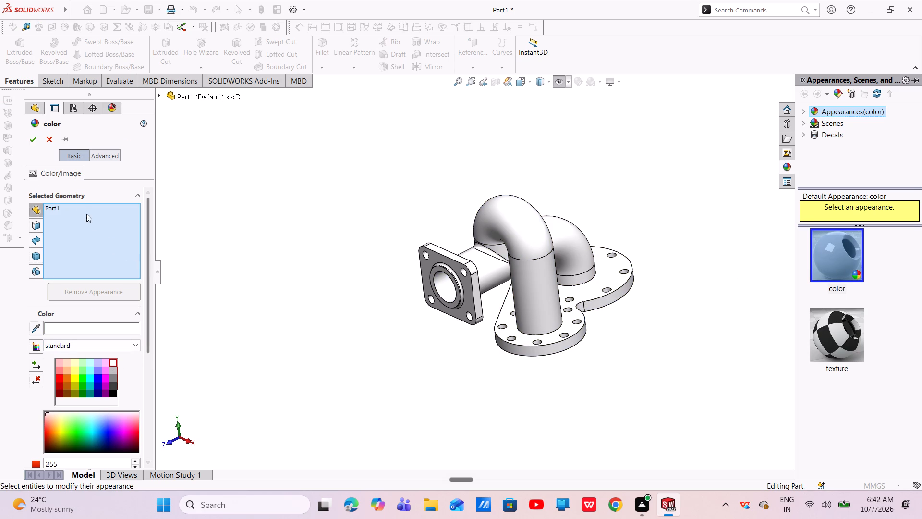
left_click(31, 146)
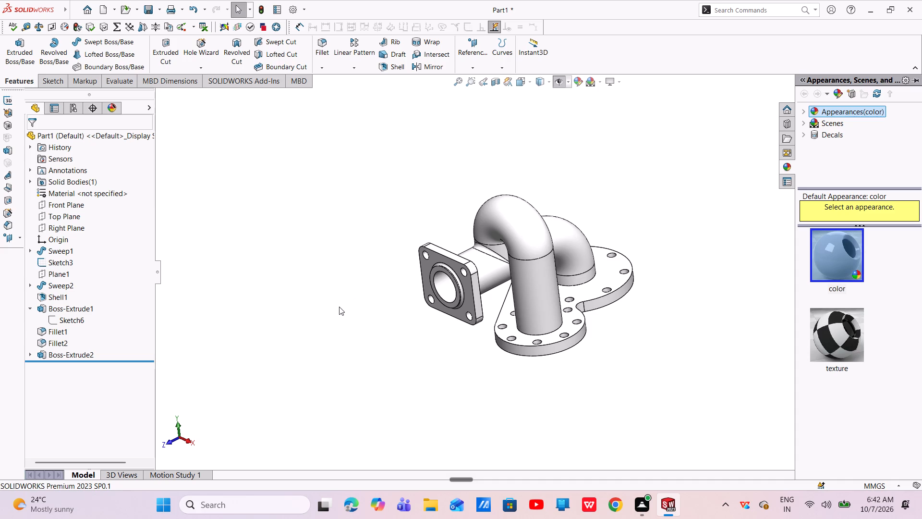
left_click(305, 256)
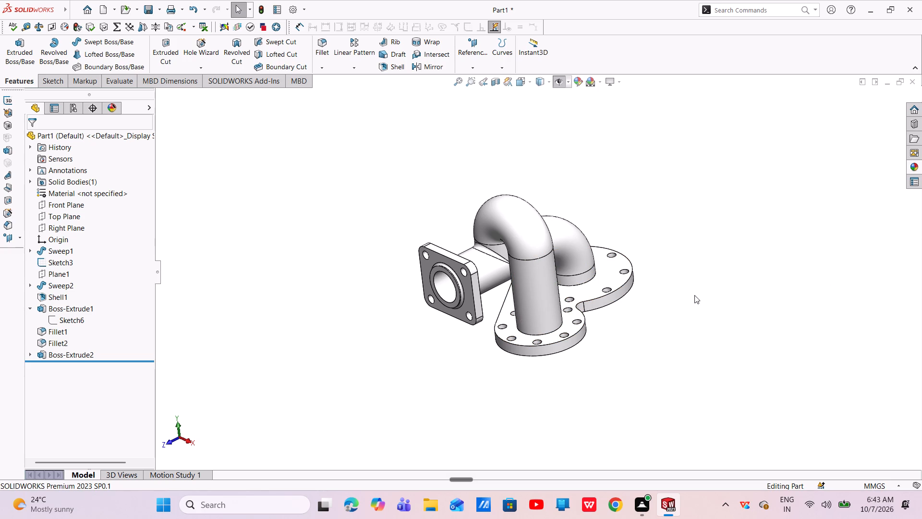
Save the part as design_17 in the Desktop's New folder as a SOLIDWORKS Part file.
key("ctrl+s")
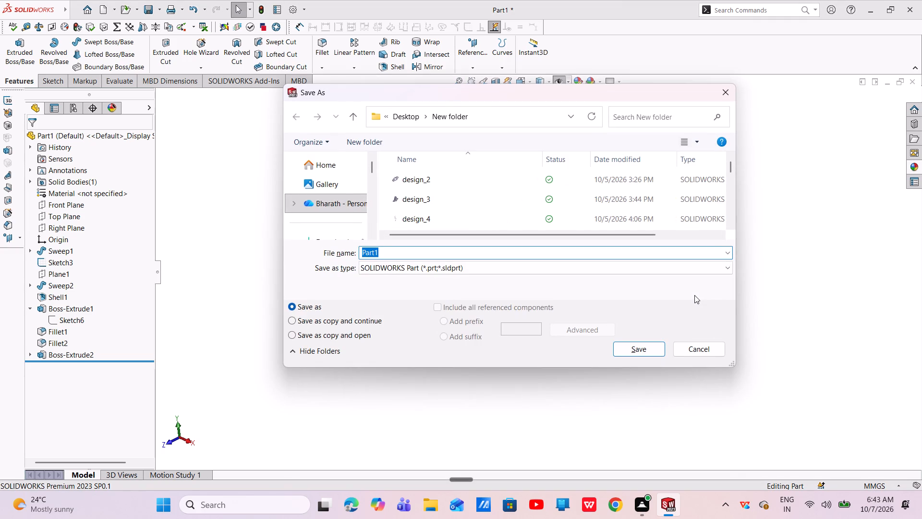
key("BackSpace")
type("des")
type("ig")
key("n")
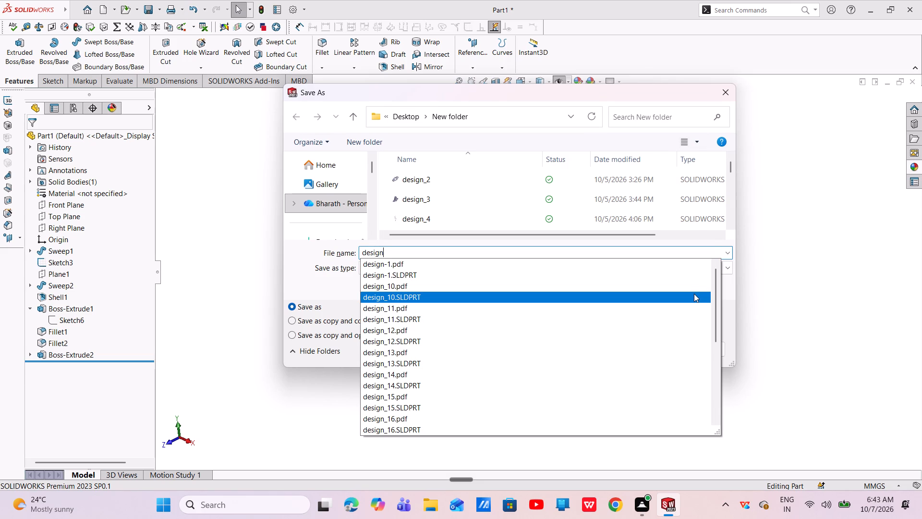
key("shift+underscore")
key("1")
key("7")
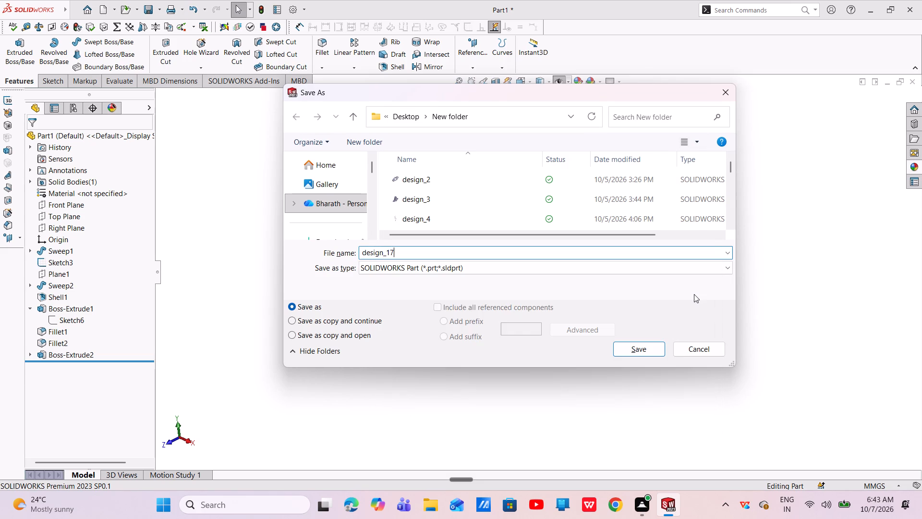
key("Return")
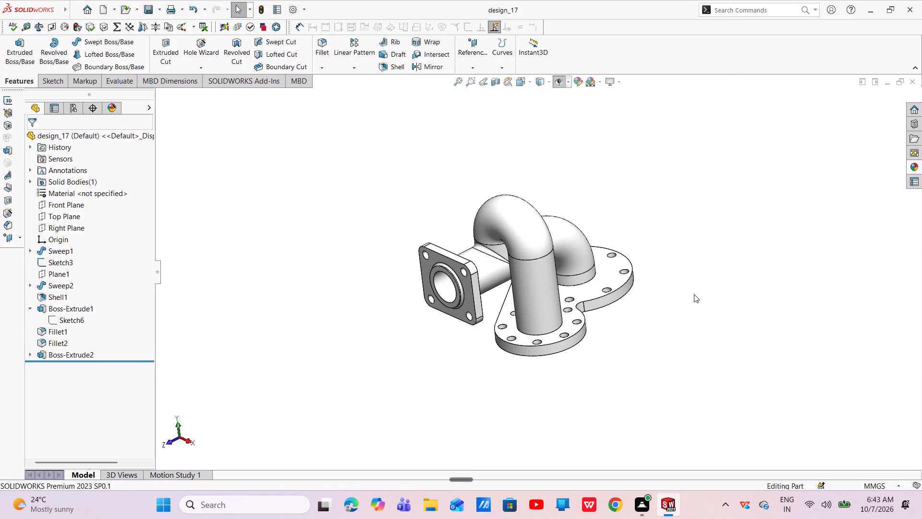
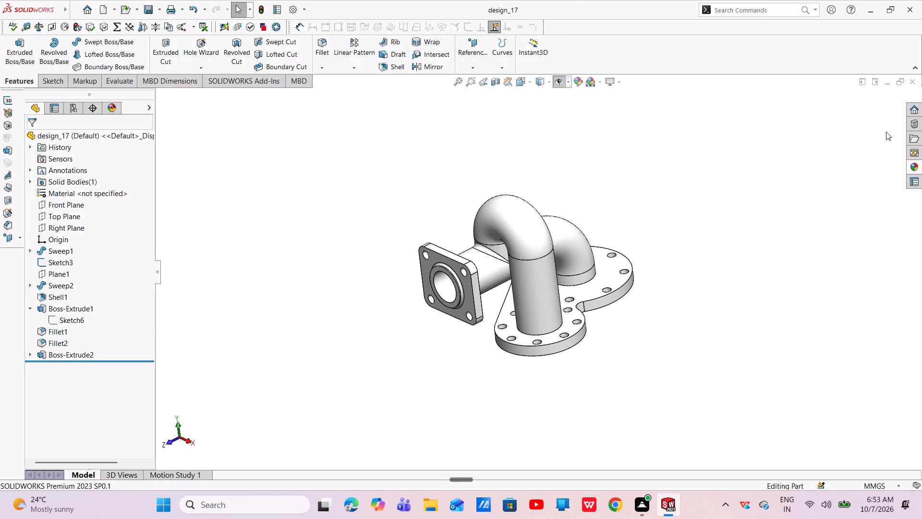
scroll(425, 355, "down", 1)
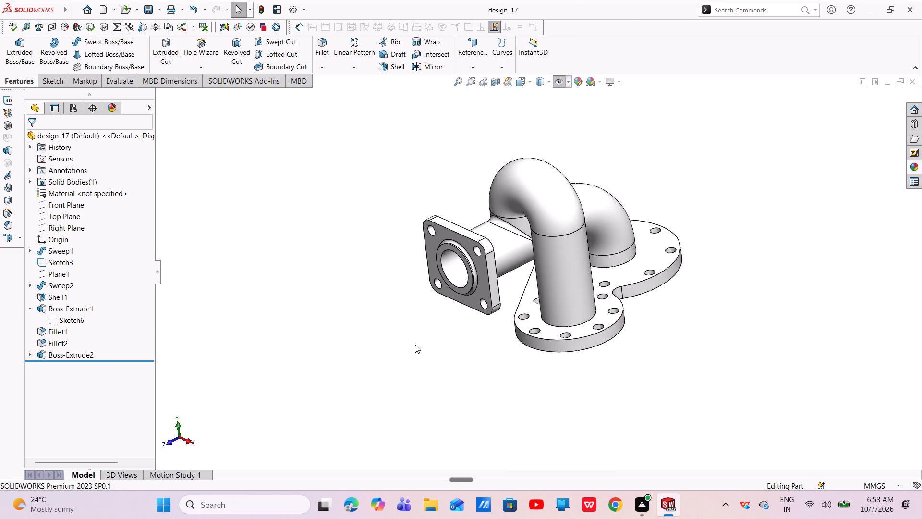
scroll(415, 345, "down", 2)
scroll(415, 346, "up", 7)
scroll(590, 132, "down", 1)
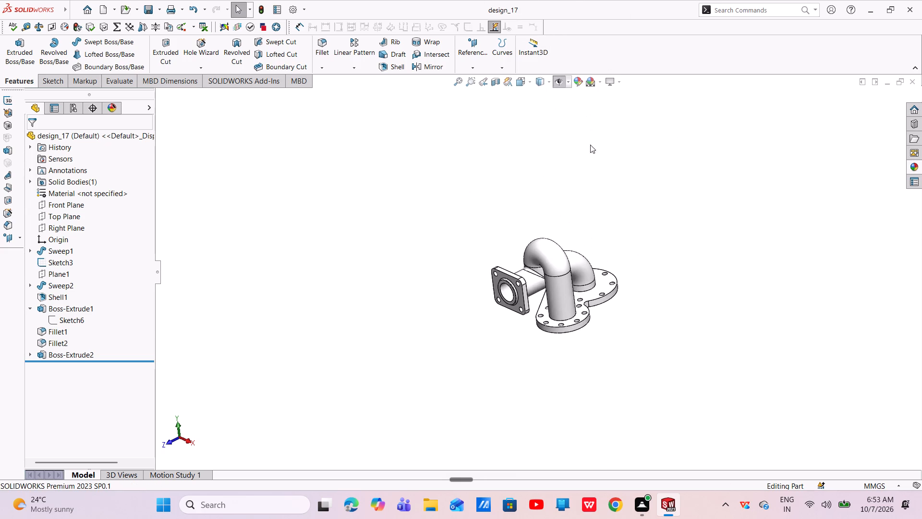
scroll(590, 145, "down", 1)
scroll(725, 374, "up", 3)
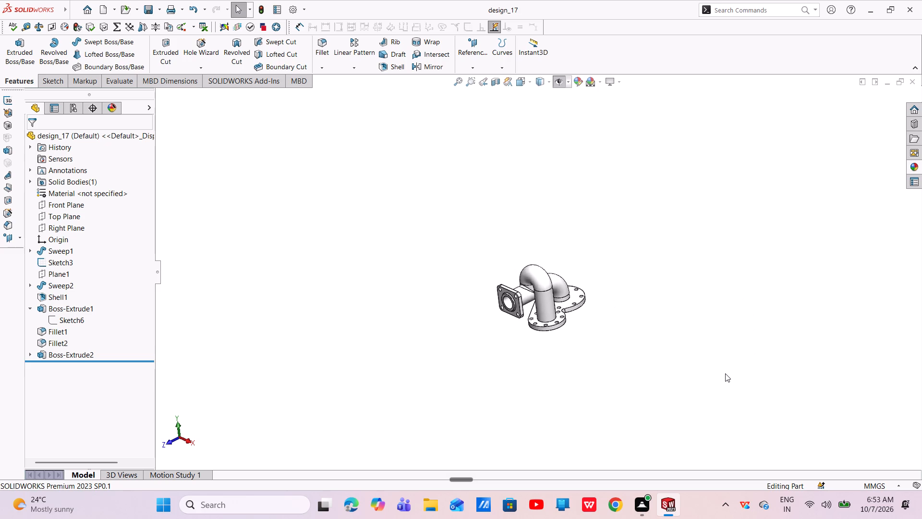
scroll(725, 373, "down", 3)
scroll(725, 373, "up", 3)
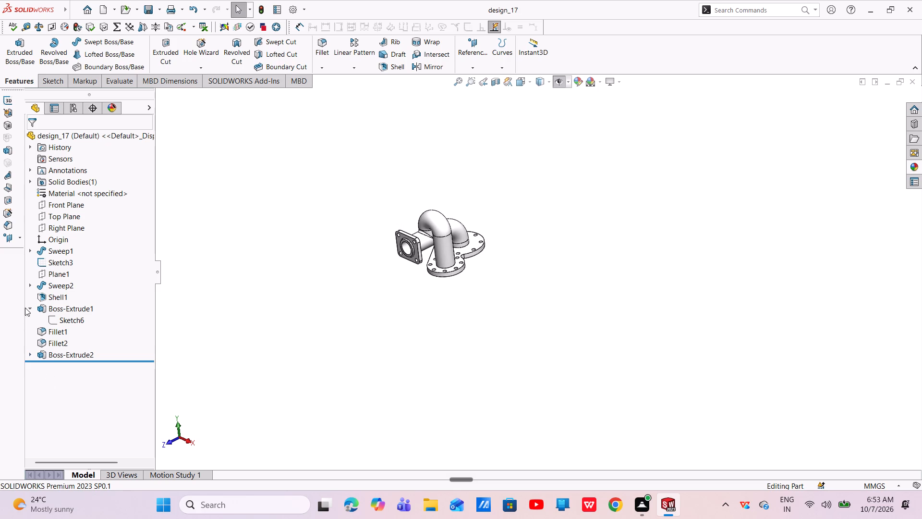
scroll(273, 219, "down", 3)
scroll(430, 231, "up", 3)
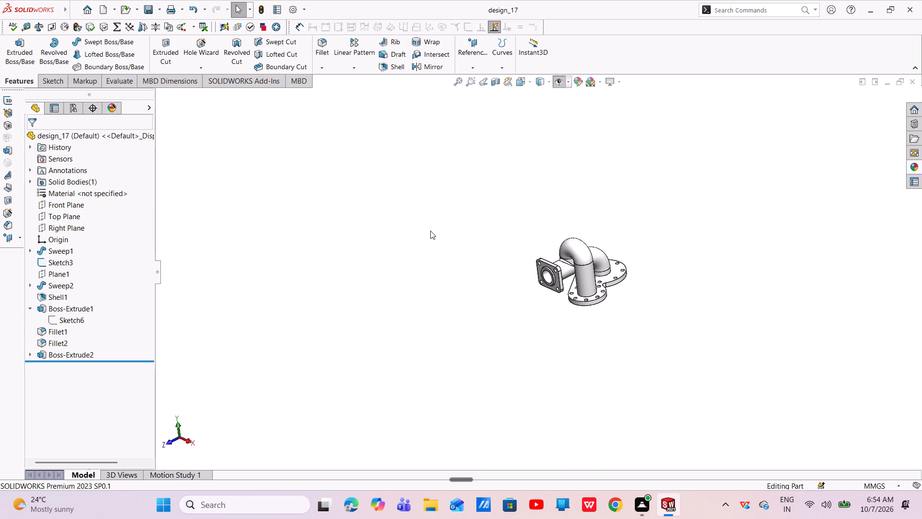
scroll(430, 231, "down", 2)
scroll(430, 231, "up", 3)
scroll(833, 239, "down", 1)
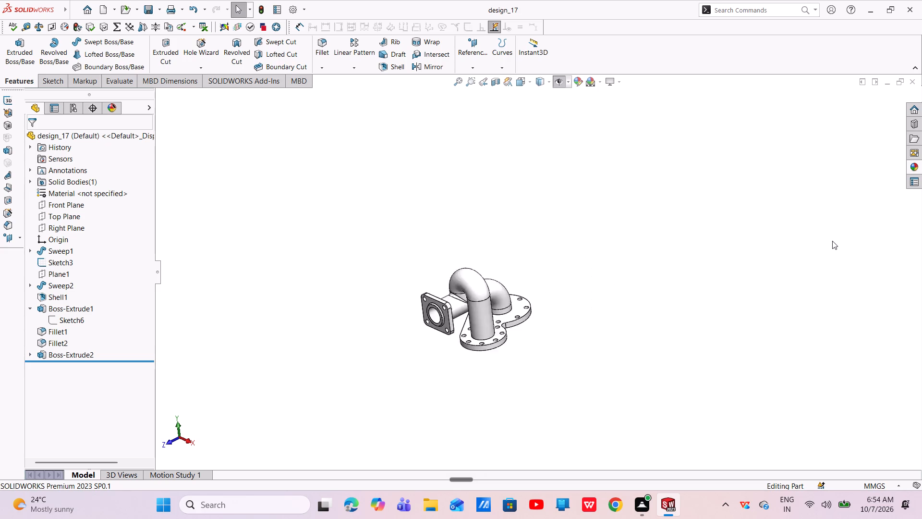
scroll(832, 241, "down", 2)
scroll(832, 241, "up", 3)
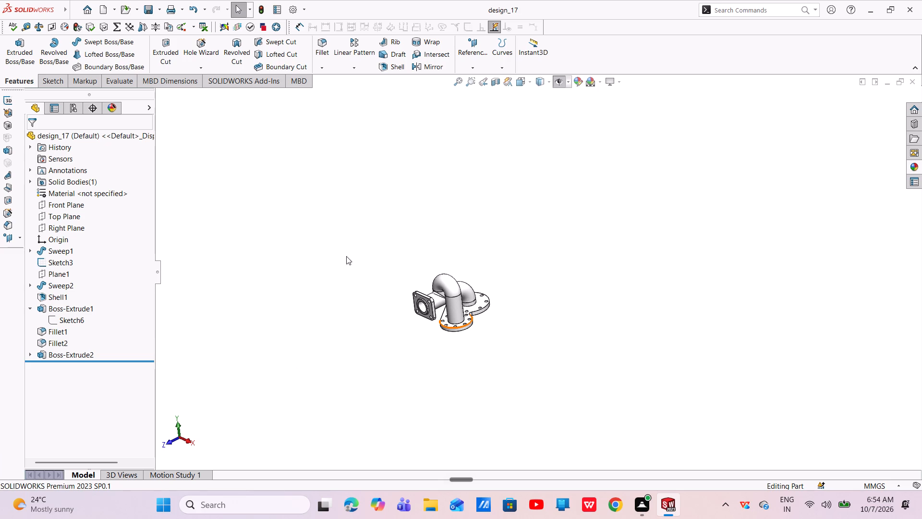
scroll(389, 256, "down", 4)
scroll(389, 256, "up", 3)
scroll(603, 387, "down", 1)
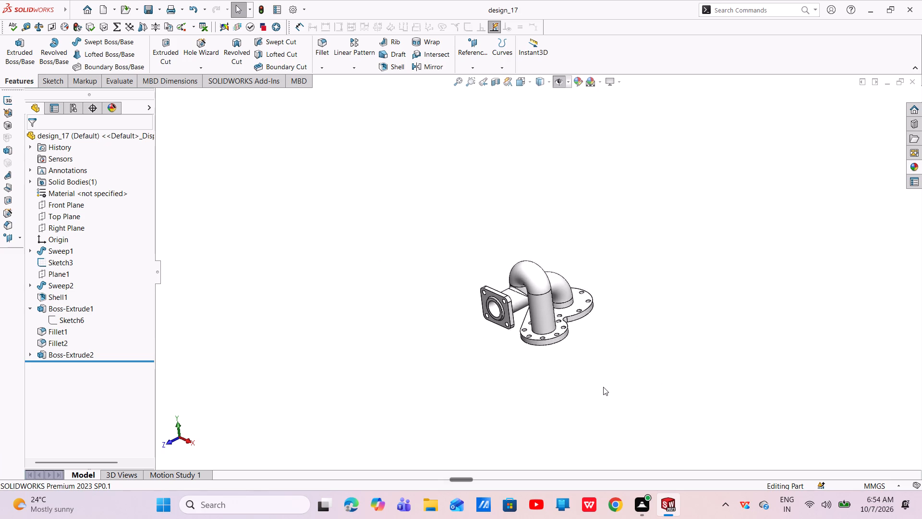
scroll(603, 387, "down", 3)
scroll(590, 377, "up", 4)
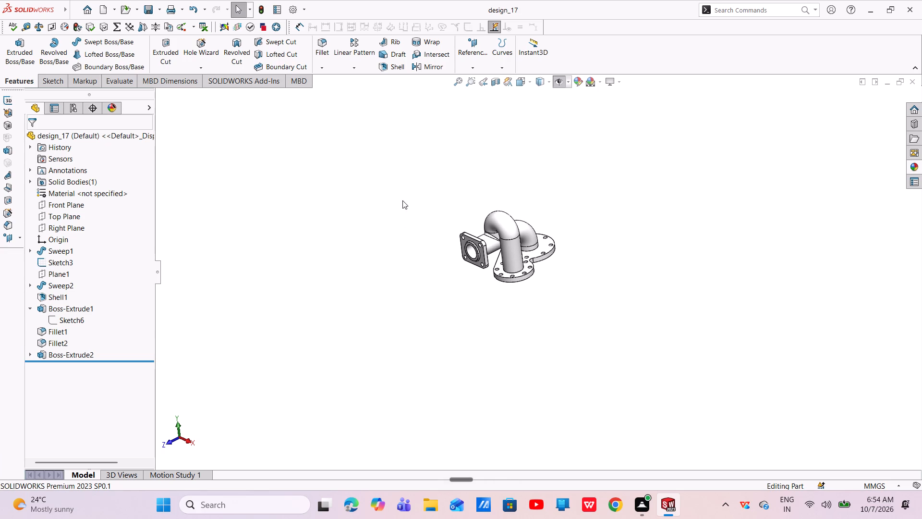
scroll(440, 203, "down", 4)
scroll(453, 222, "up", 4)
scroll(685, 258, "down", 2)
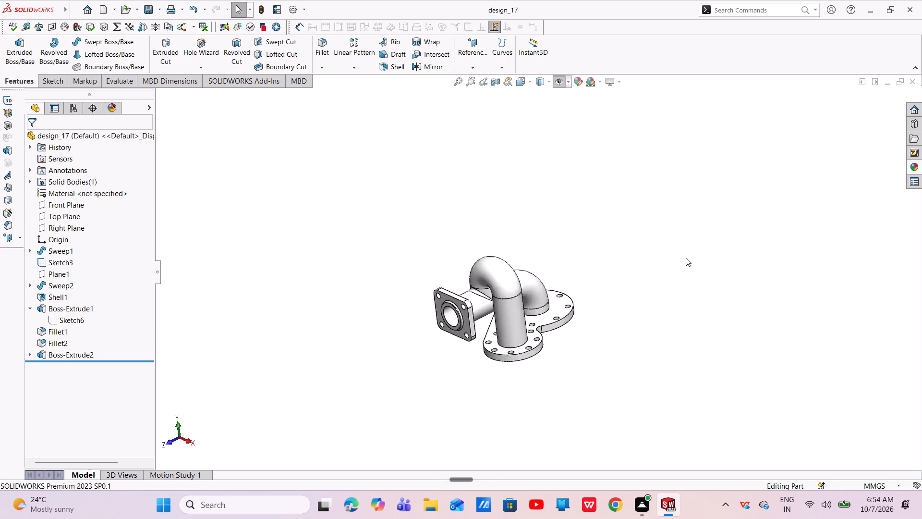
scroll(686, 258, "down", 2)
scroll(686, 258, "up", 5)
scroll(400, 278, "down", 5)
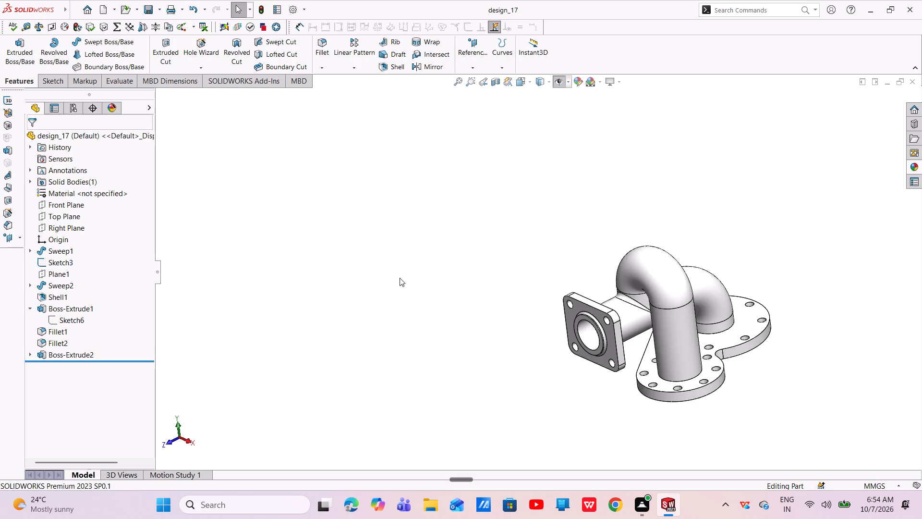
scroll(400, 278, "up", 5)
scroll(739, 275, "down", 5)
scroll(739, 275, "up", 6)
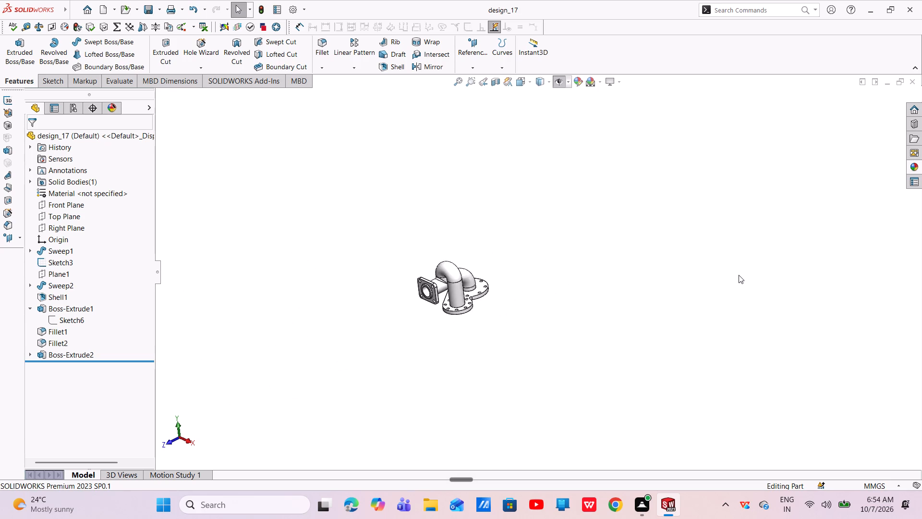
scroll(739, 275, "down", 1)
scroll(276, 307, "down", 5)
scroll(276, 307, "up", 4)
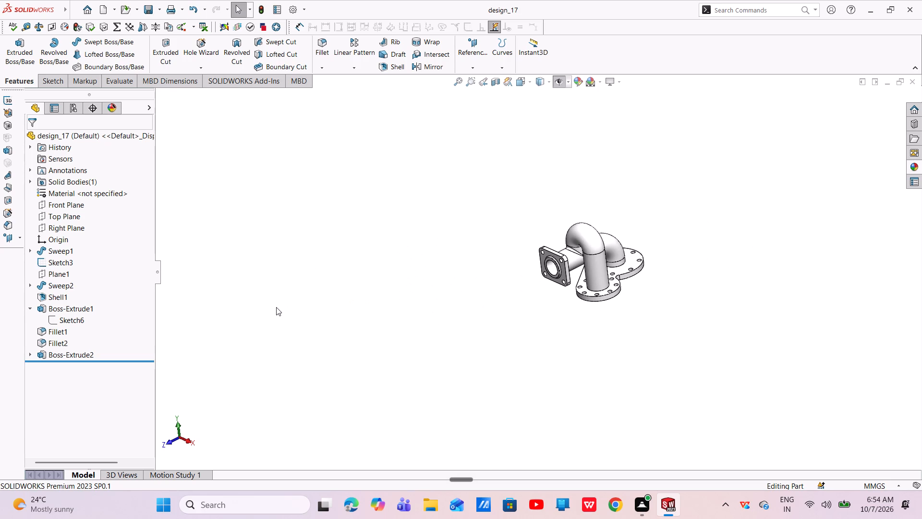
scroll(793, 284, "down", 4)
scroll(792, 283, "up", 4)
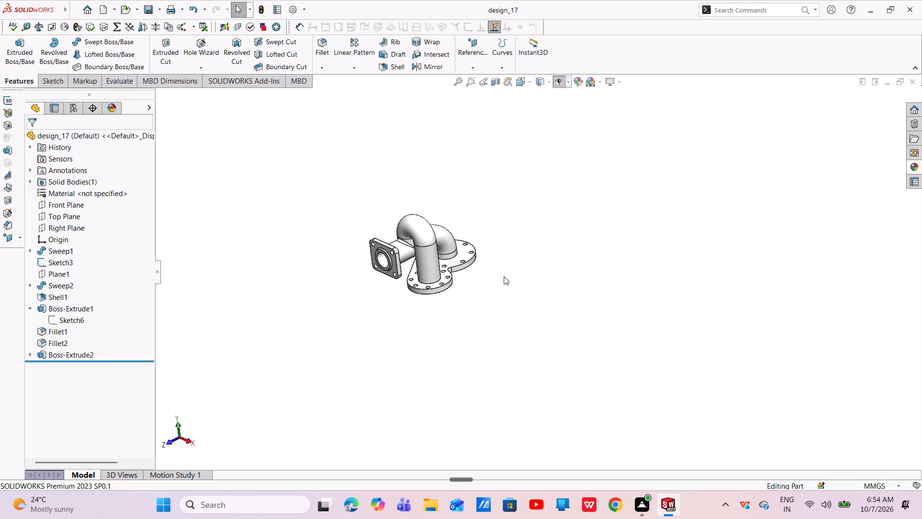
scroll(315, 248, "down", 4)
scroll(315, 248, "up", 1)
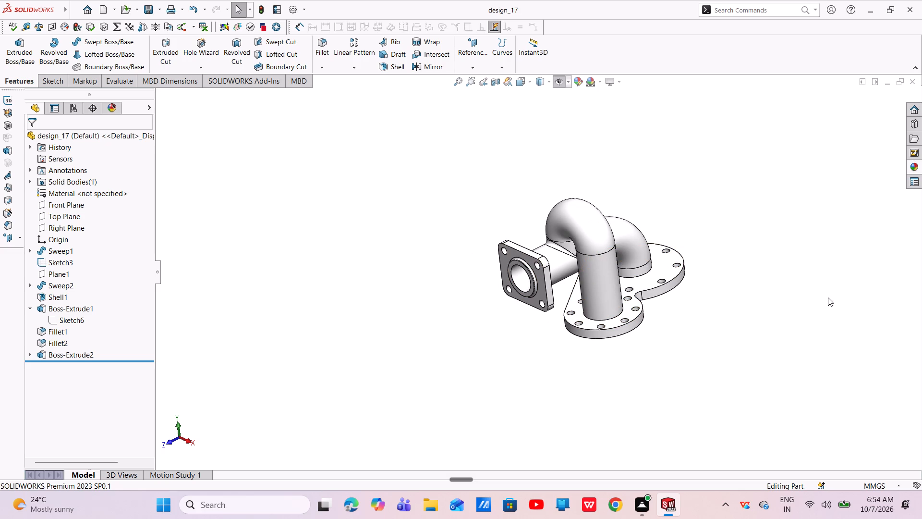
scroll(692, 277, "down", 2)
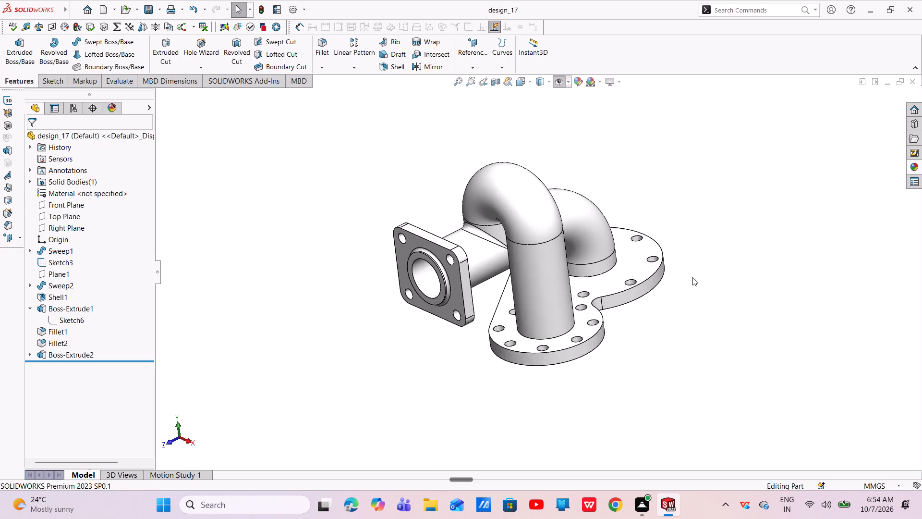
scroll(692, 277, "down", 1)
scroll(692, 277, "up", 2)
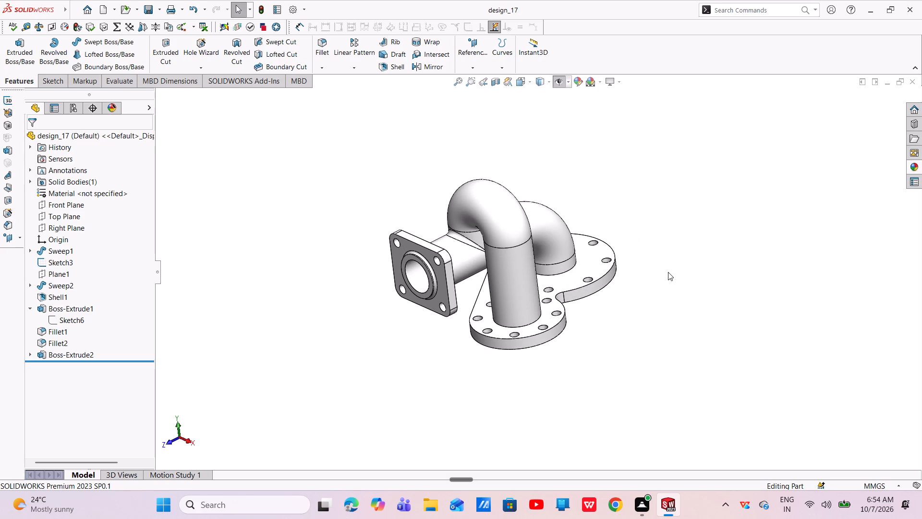
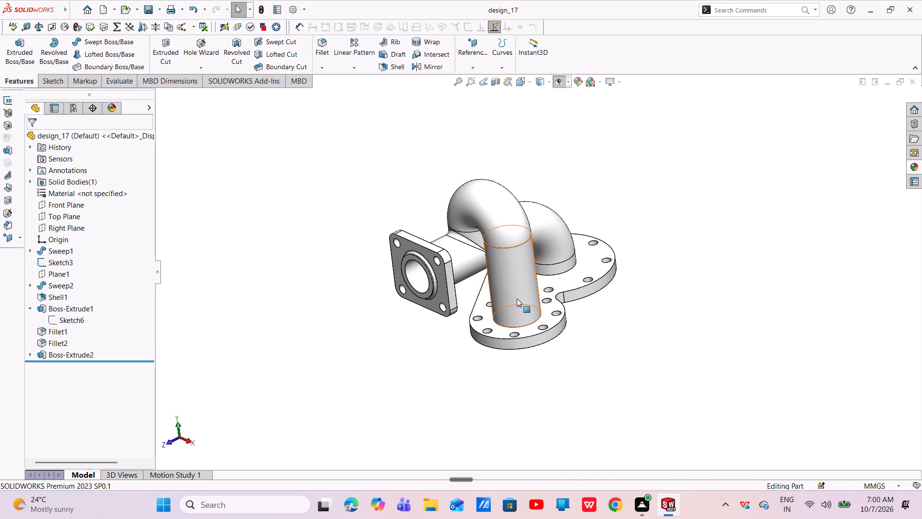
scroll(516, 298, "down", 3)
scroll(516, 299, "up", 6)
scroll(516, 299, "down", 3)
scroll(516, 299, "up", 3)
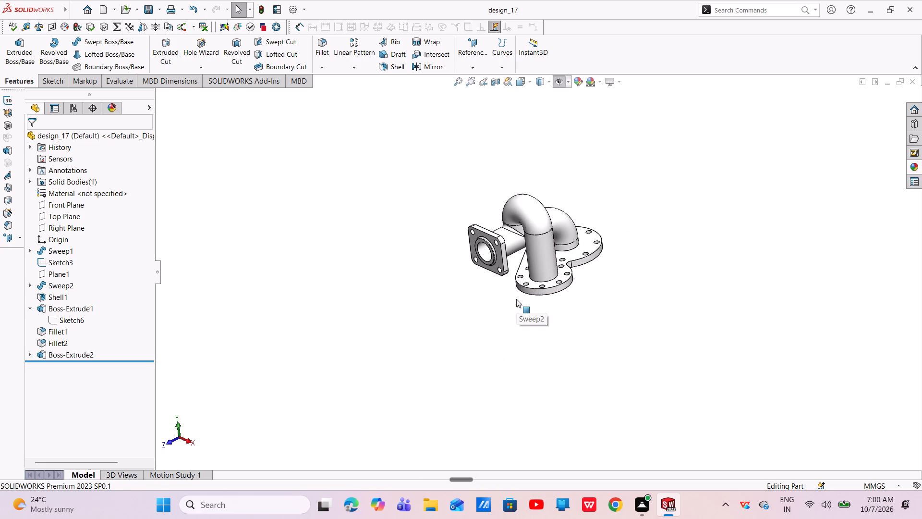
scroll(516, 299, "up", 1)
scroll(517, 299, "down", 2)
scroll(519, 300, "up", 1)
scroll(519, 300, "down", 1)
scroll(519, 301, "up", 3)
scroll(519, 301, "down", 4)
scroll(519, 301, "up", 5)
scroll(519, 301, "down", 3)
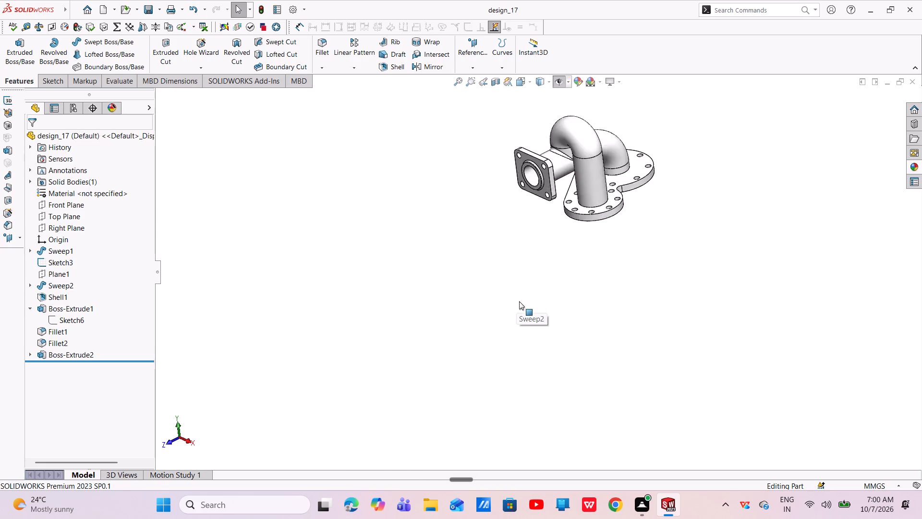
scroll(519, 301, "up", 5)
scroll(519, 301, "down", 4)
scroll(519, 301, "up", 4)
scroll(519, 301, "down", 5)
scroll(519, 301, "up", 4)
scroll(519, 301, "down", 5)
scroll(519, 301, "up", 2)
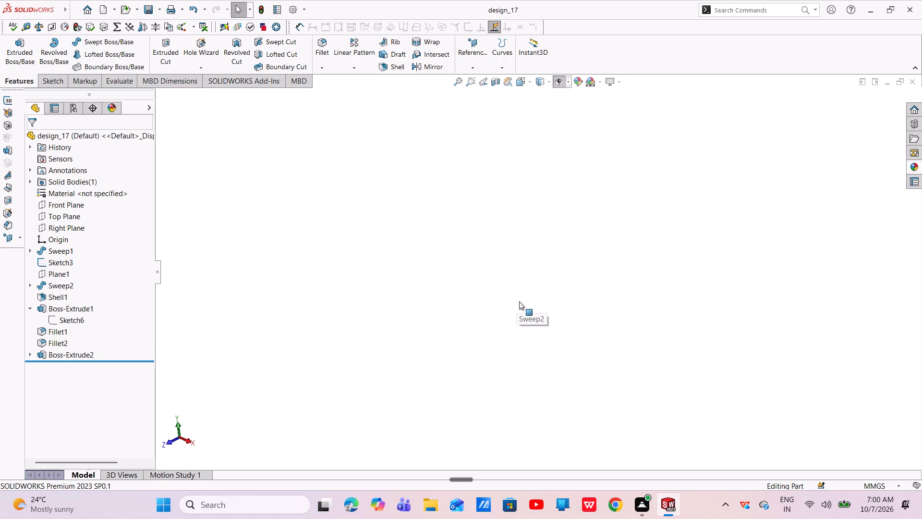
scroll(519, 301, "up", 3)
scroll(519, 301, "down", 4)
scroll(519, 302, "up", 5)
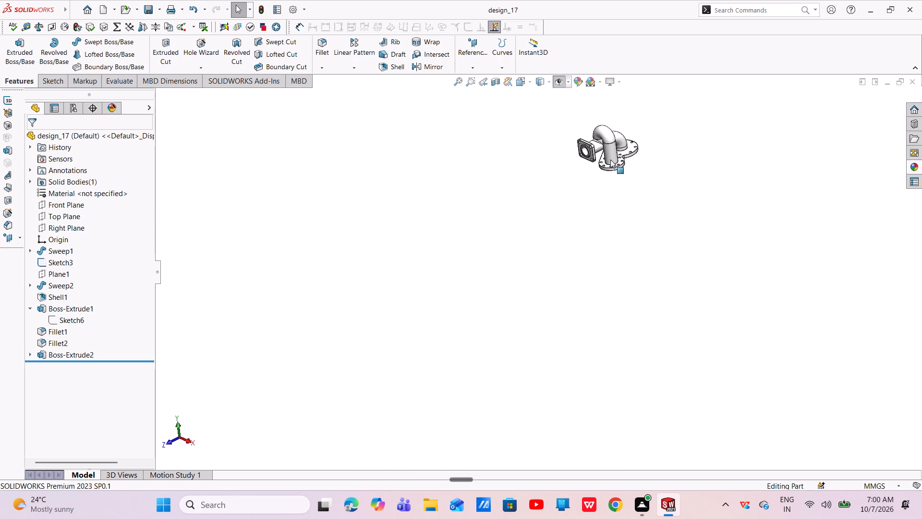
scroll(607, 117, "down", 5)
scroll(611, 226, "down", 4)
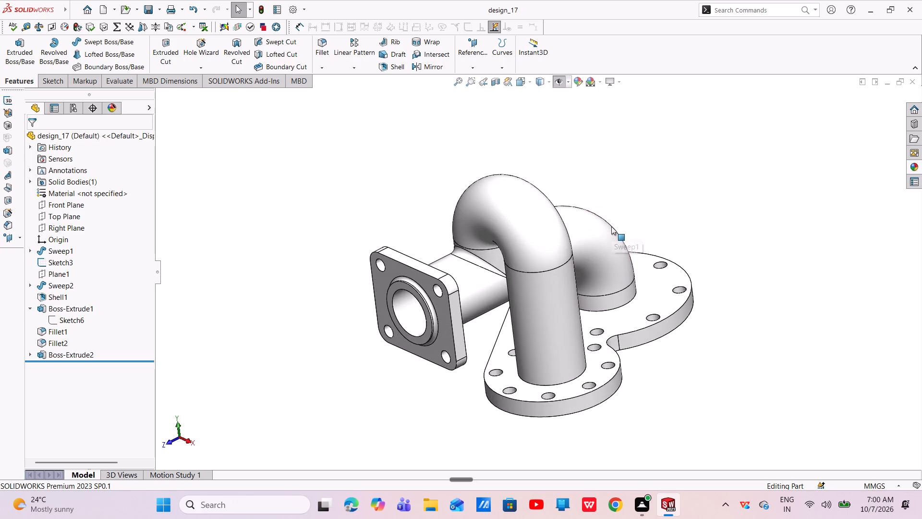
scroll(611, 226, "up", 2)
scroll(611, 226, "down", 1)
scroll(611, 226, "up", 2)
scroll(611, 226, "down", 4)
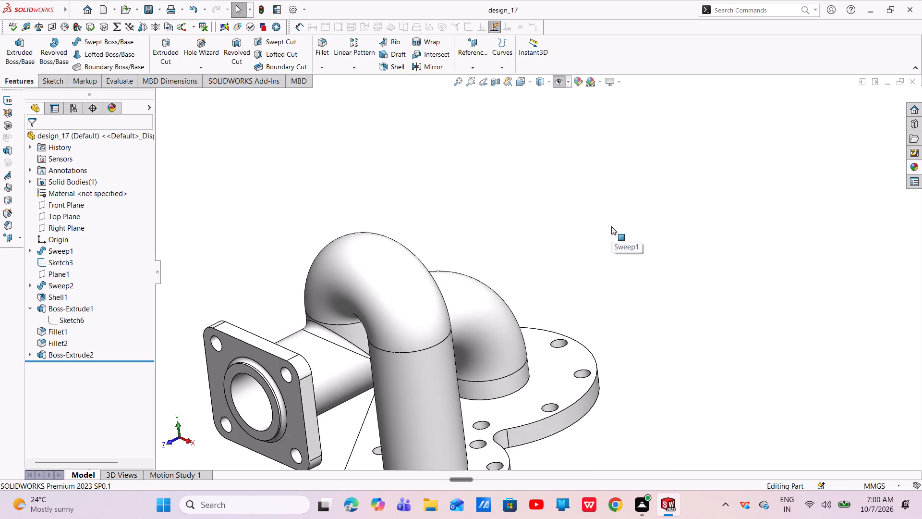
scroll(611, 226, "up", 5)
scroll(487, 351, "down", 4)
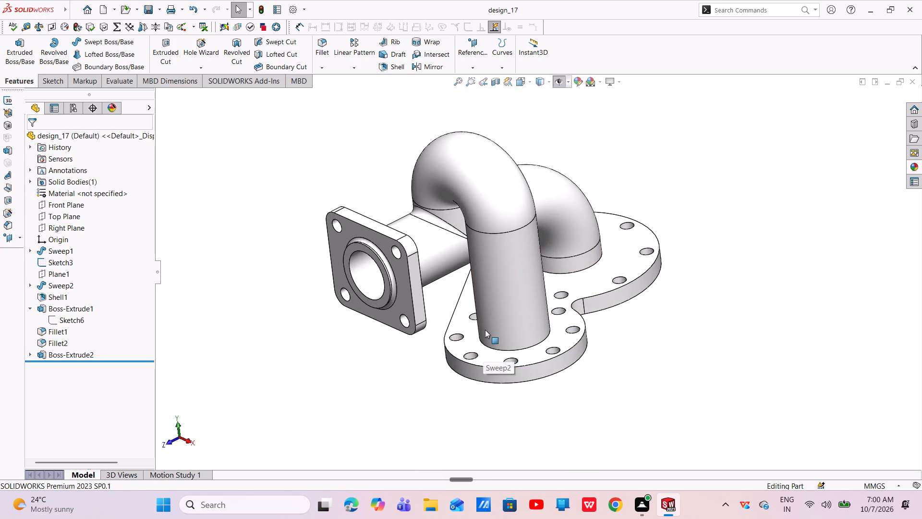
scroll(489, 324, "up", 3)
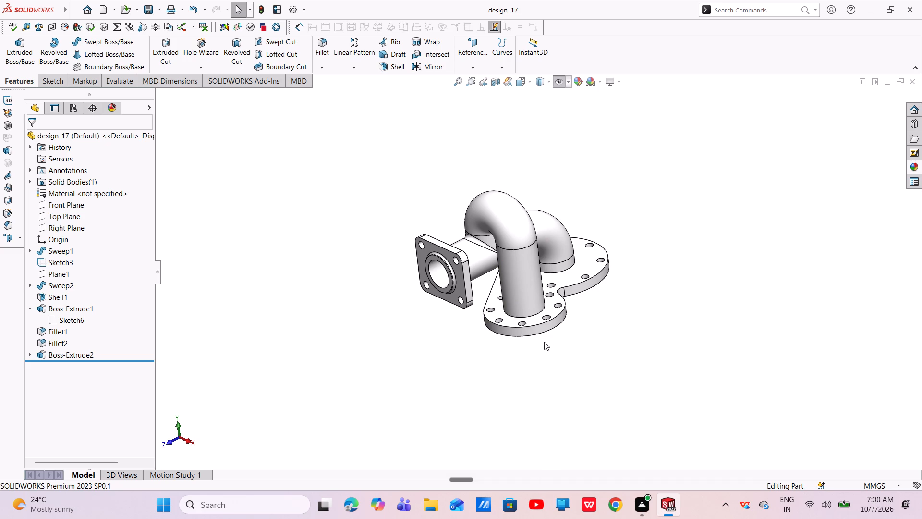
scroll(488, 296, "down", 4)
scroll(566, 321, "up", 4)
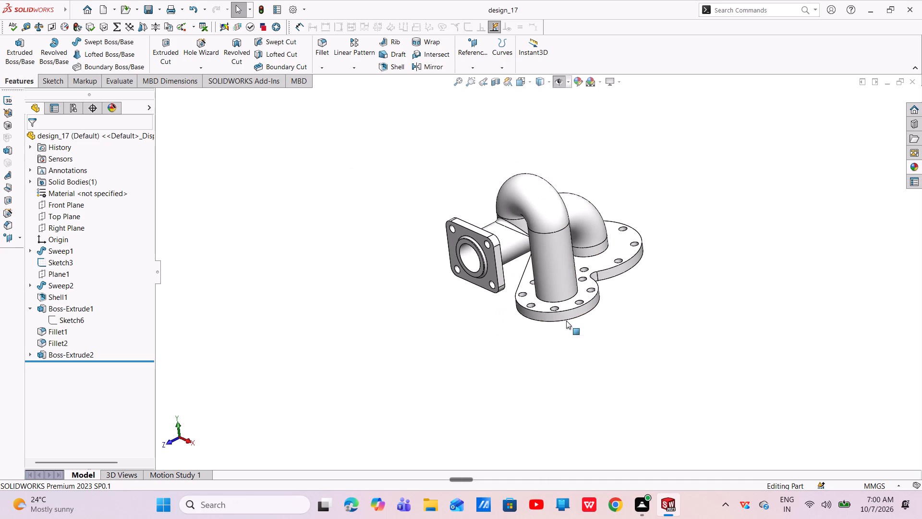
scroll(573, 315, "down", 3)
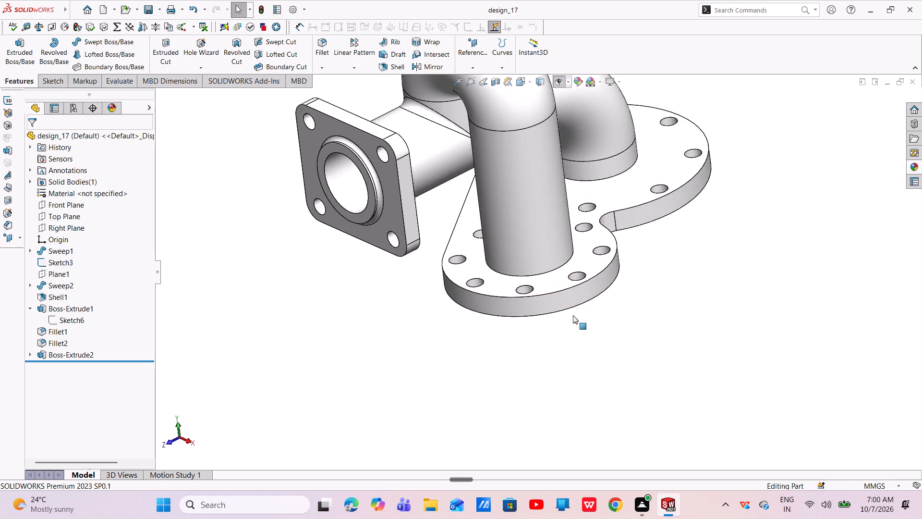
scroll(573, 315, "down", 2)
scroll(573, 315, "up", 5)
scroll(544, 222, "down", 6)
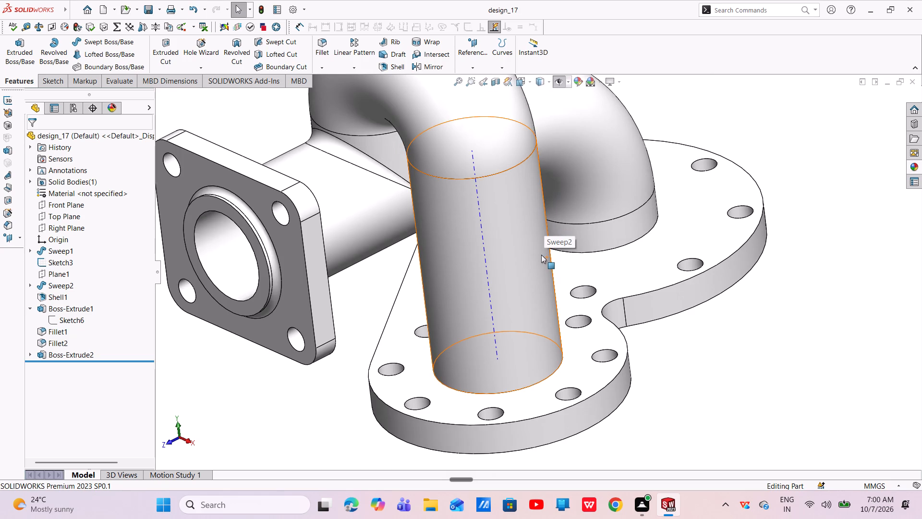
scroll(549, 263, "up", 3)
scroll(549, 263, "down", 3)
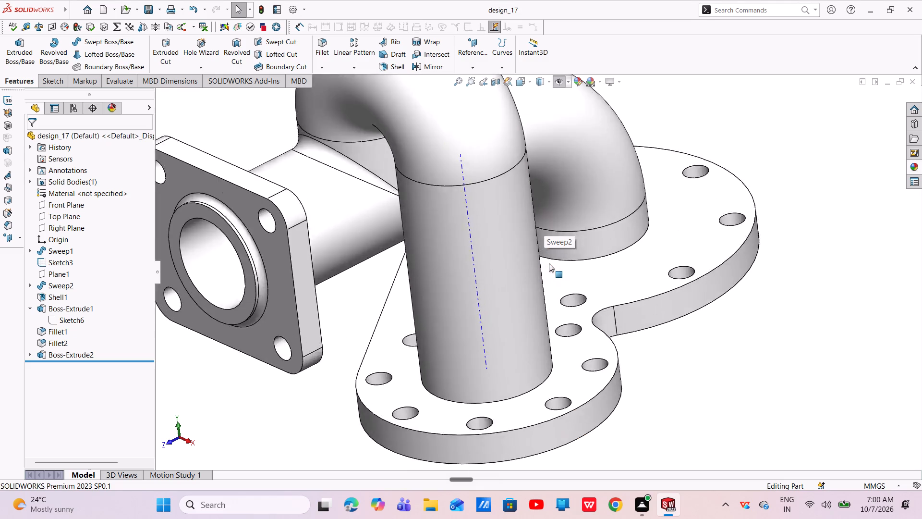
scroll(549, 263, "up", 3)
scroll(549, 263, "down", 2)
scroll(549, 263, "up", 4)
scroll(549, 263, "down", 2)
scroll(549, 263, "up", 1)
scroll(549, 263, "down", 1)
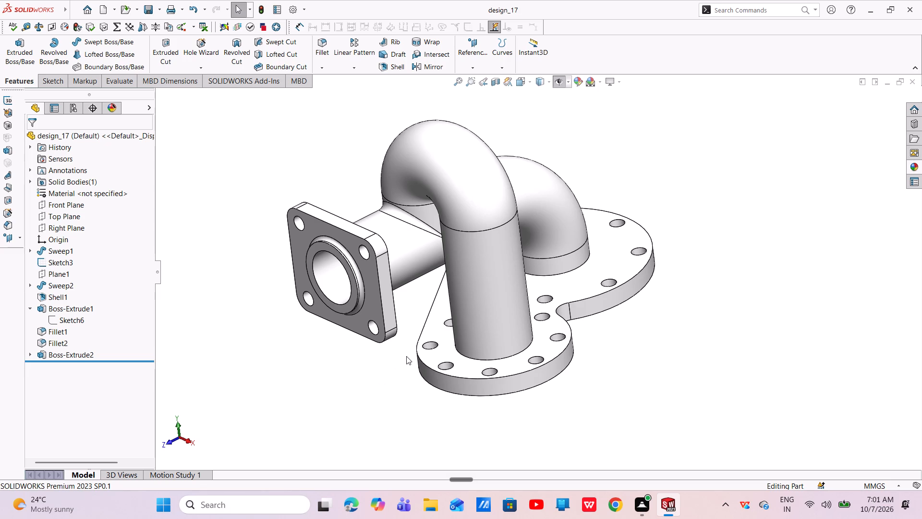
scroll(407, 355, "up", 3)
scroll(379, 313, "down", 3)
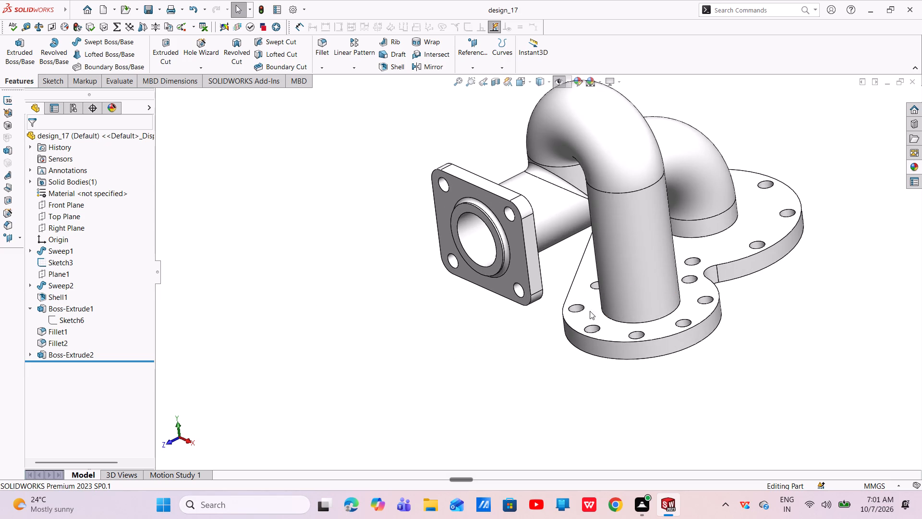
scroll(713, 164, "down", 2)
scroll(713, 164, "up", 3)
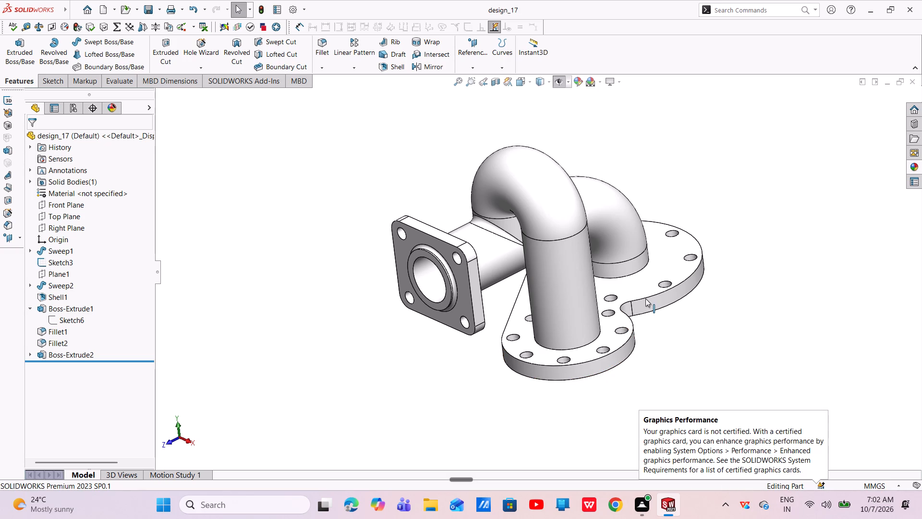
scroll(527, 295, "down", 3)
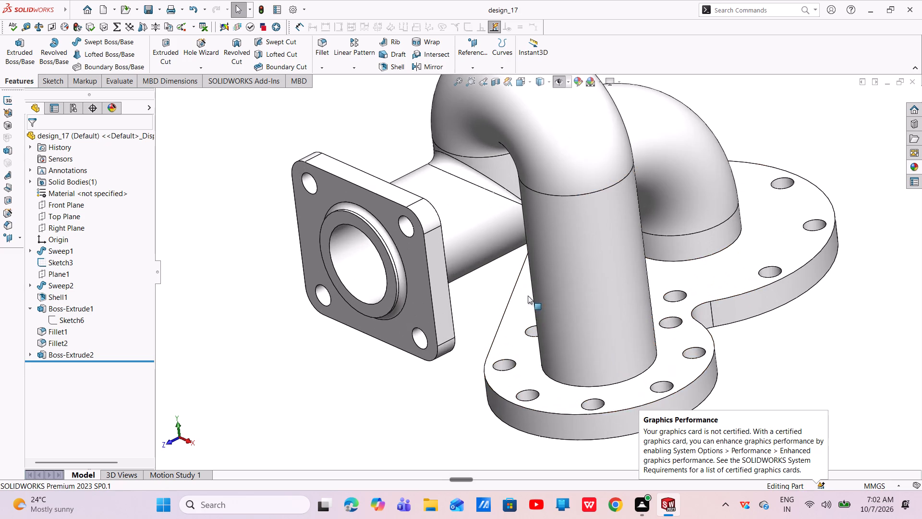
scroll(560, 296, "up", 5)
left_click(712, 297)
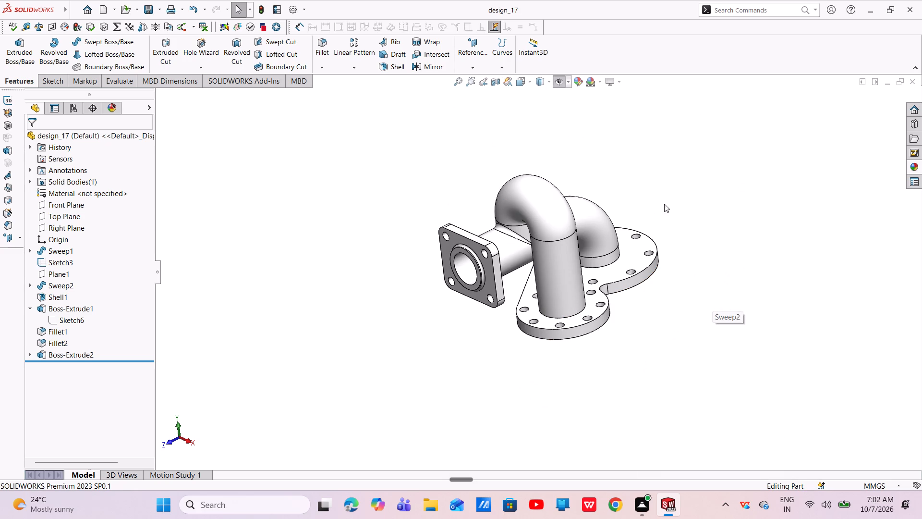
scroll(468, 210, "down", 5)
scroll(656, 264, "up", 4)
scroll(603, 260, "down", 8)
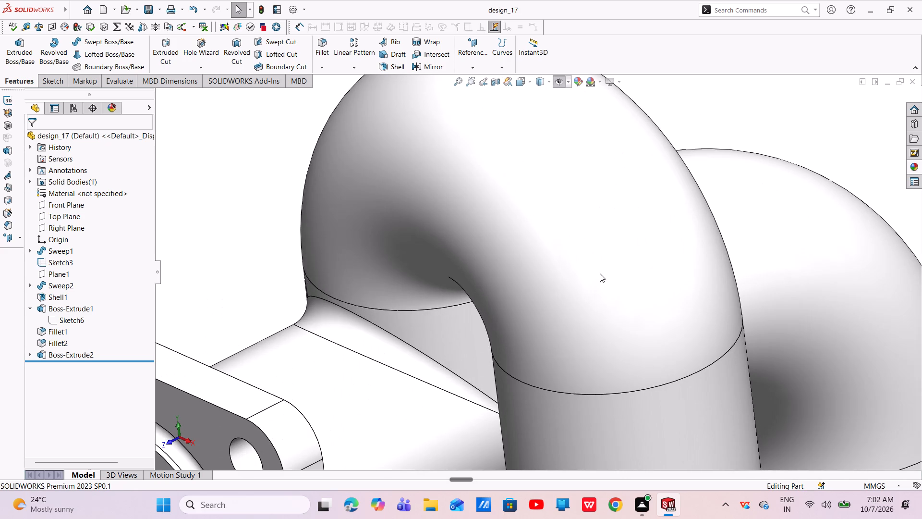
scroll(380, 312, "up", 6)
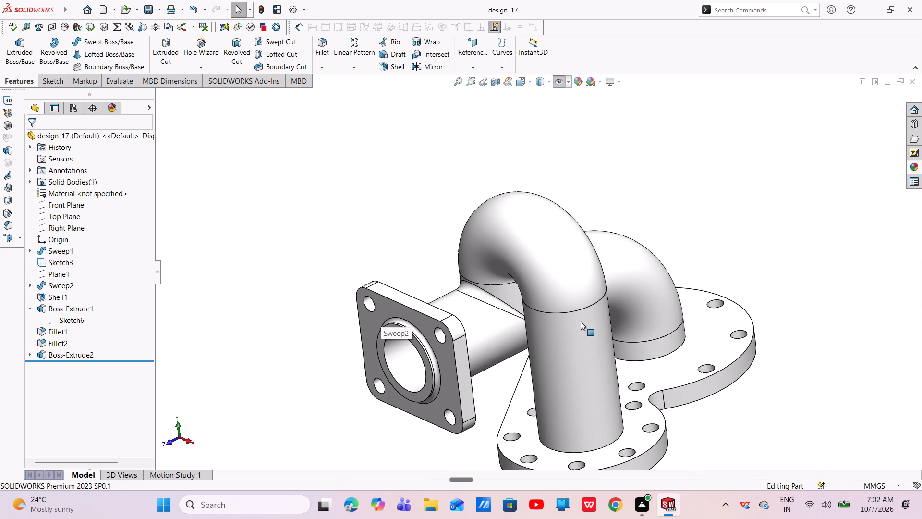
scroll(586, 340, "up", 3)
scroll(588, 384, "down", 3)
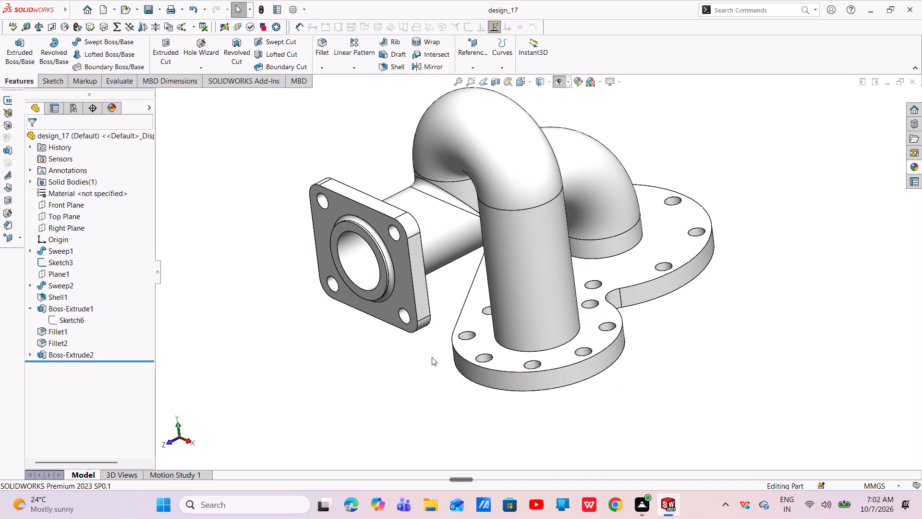
Examine the pipe manifold from behind, above and below, checking the pipe junction, the square flange and the drilled base flange.
middle_click_drag(432, 357, 623, 379)
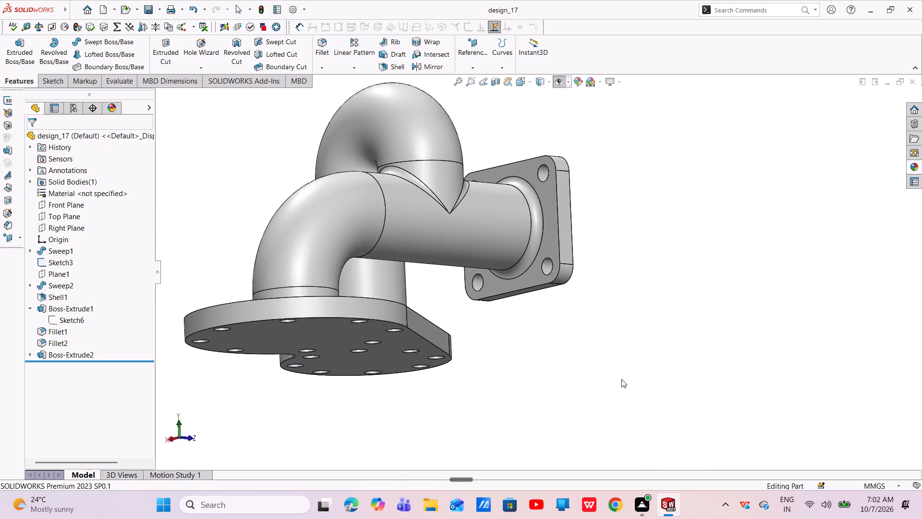
scroll(590, 362, "up", 3)
middle_click_drag(453, 304, 470, 381)
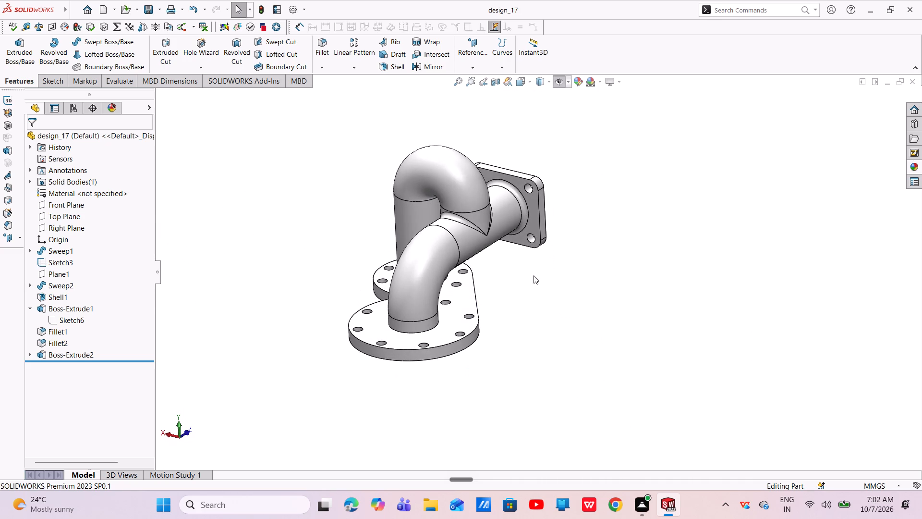
middle_click_drag(539, 274, 461, 327)
scroll(517, 276, "down", 3)
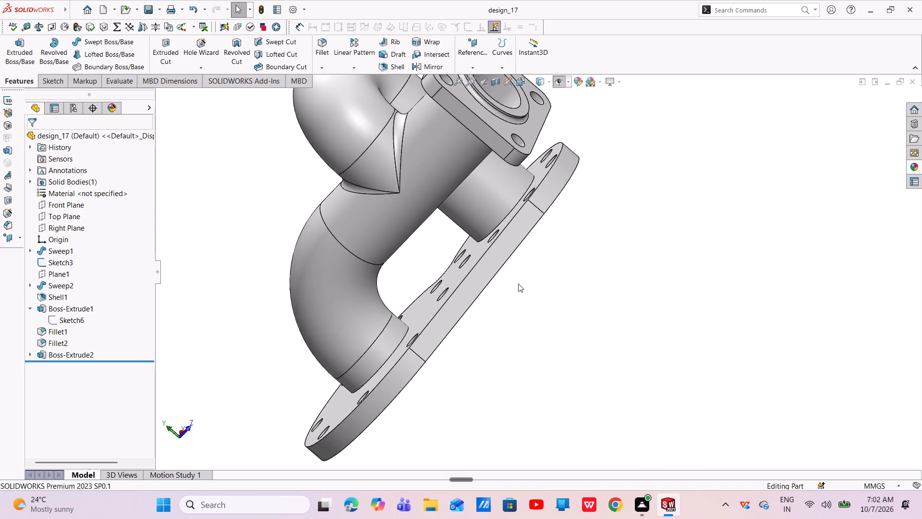
scroll(520, 283, "up", 4)
middle_click_drag(525, 281, 571, 317)
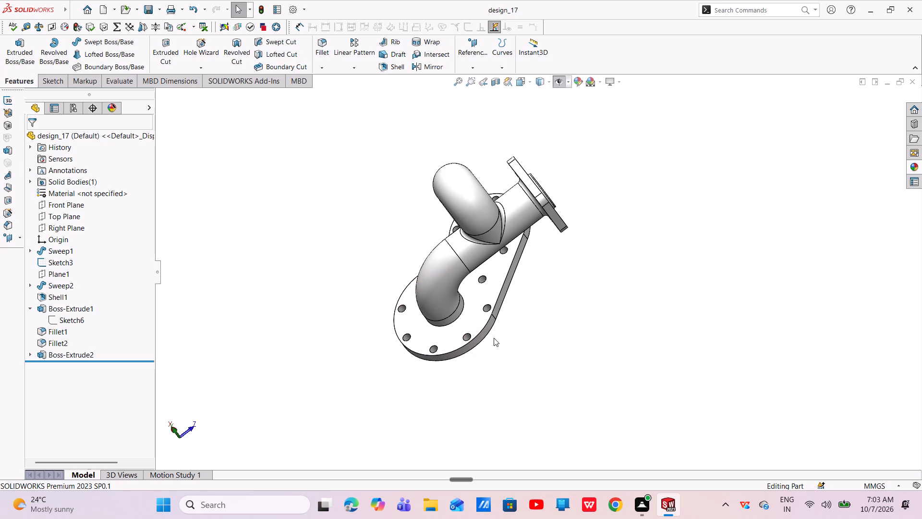
middle_click_drag(494, 338, 591, 297)
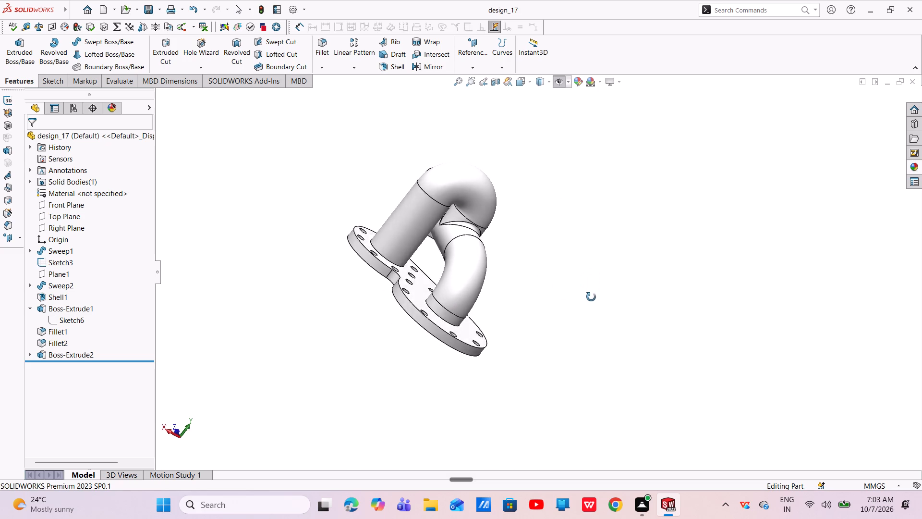
middle_click_drag(591, 297, 578, 324)
scroll(578, 325, "up", 2)
scroll(578, 304, "down", 1)
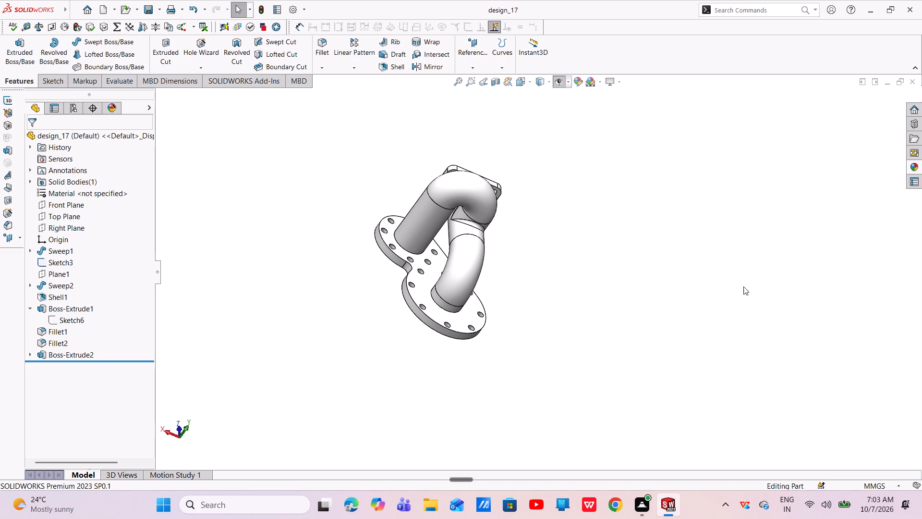
scroll(412, 189, "down", 3)
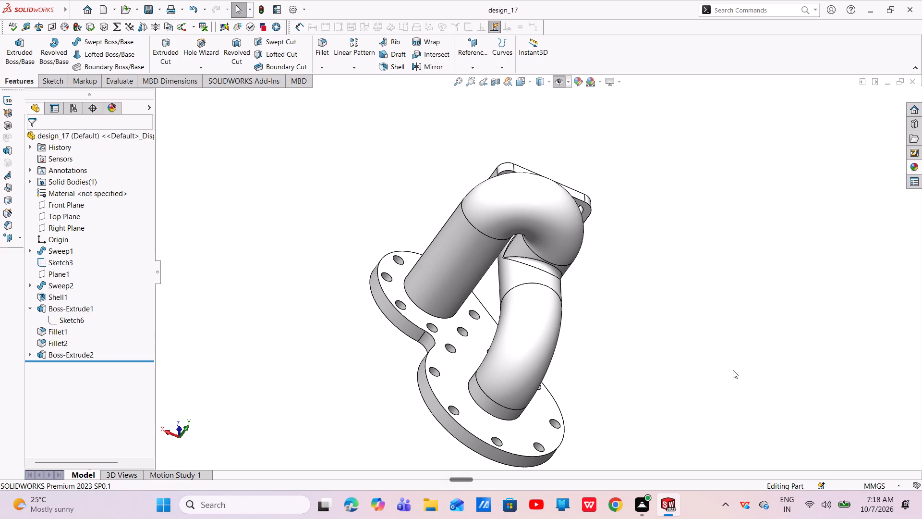
Start a sketch on the base flange's underside and draw a circle about 38 mm in diameter, concentric with the smaller lobe.
scroll(611, 400, "down", 1)
middle_click_drag(611, 399, 665, 248)
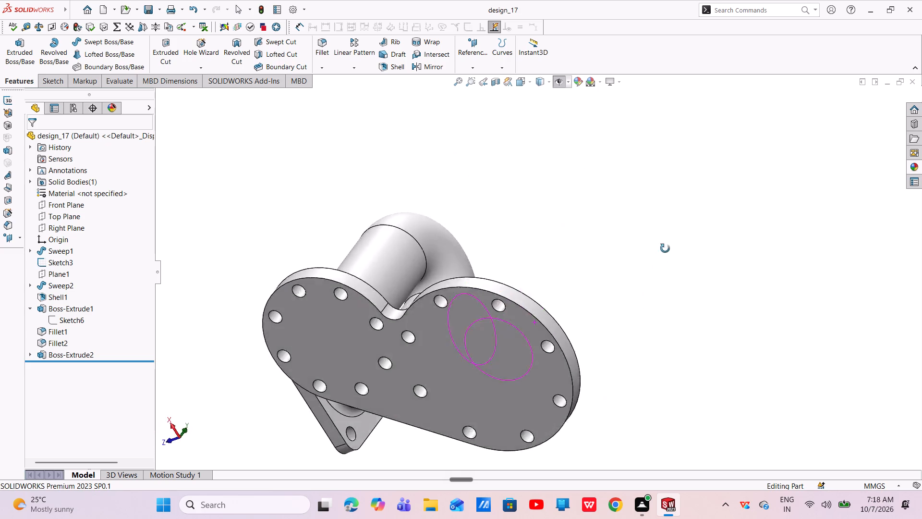
middle_click_drag(665, 248, 711, 172)
double_click(427, 278)
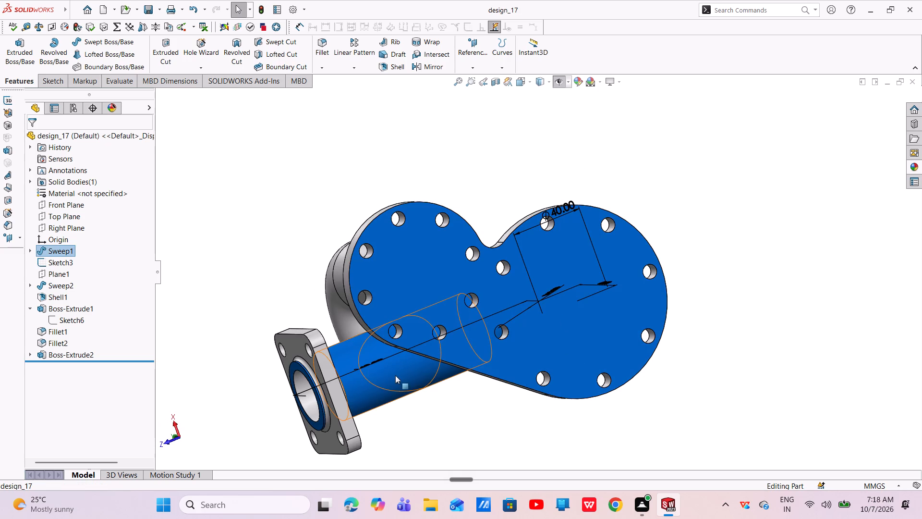
key("Escape")
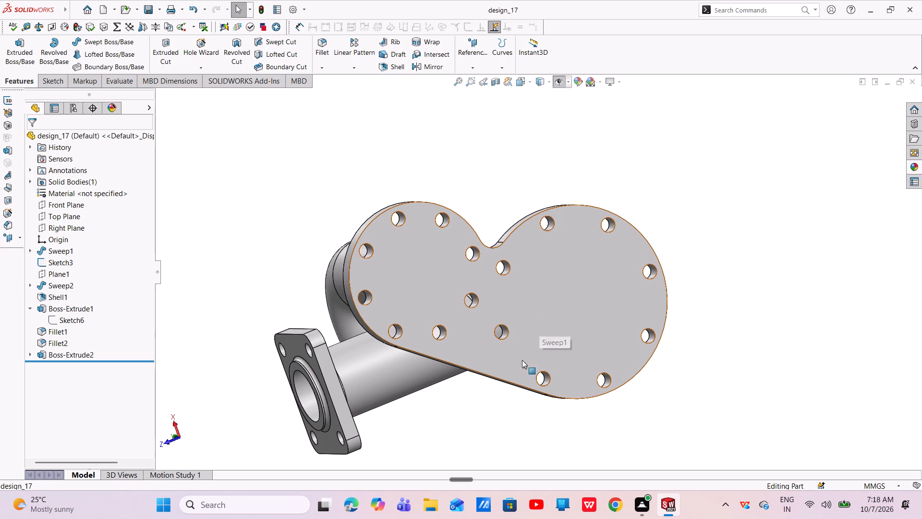
left_click(582, 295)
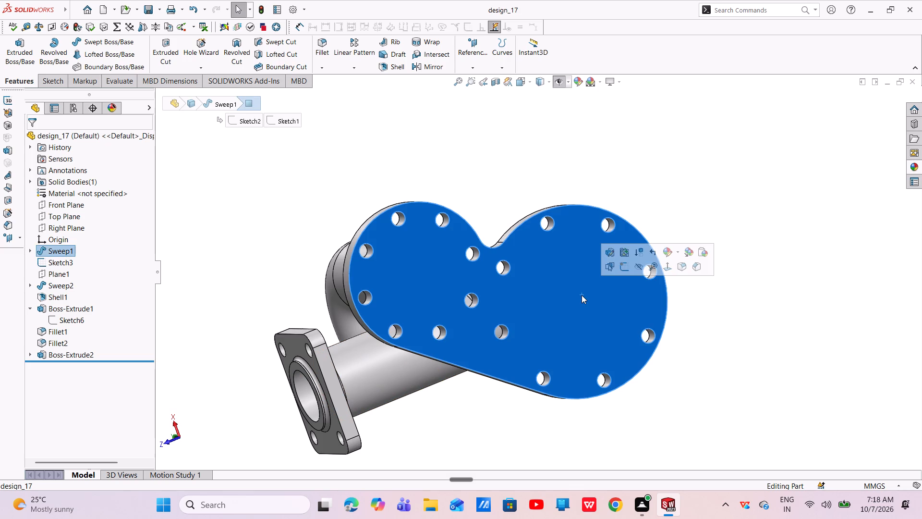
left_click(619, 269)
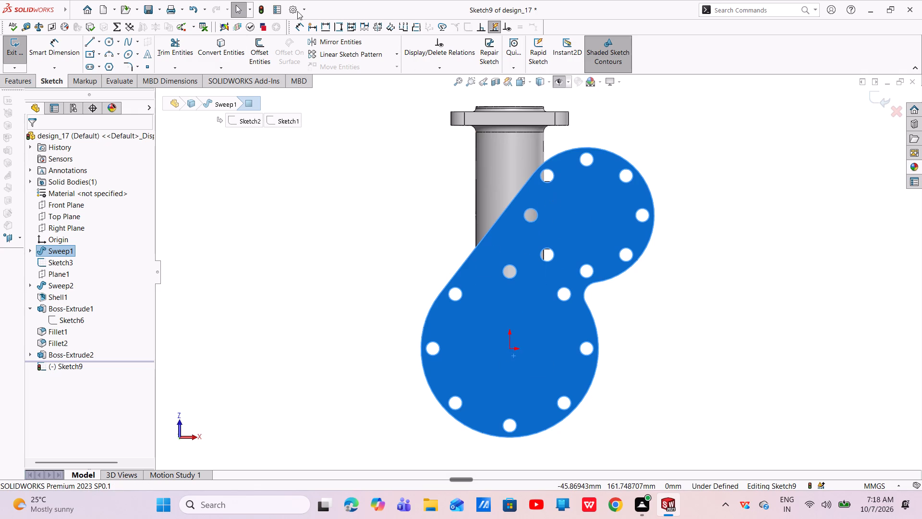
left_click(107, 42)
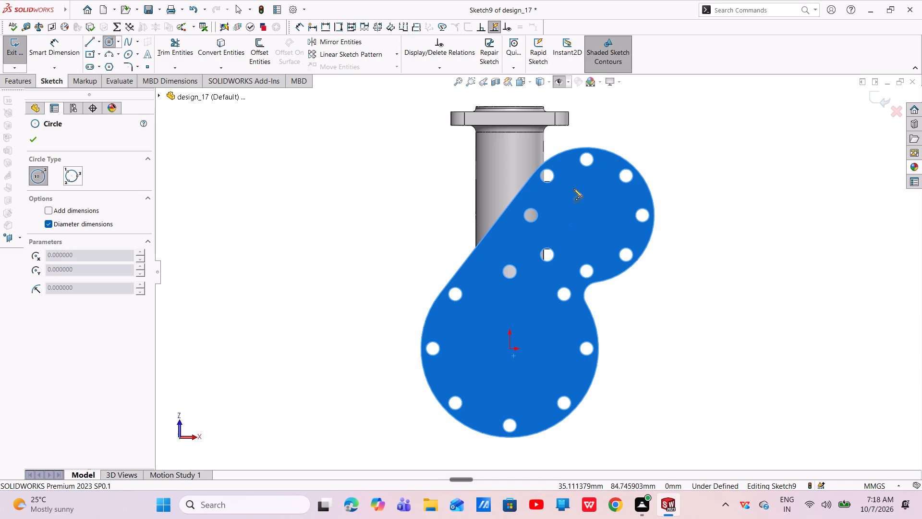
left_click(587, 216)
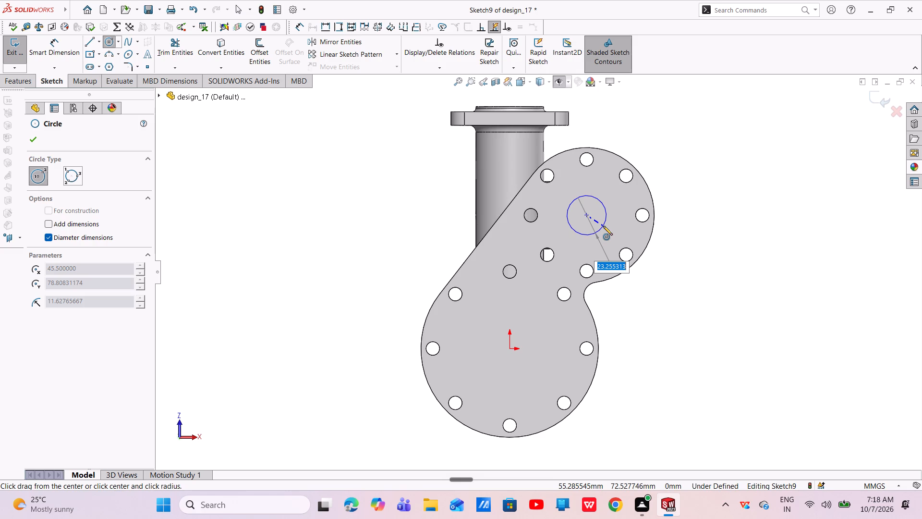
left_click(612, 235)
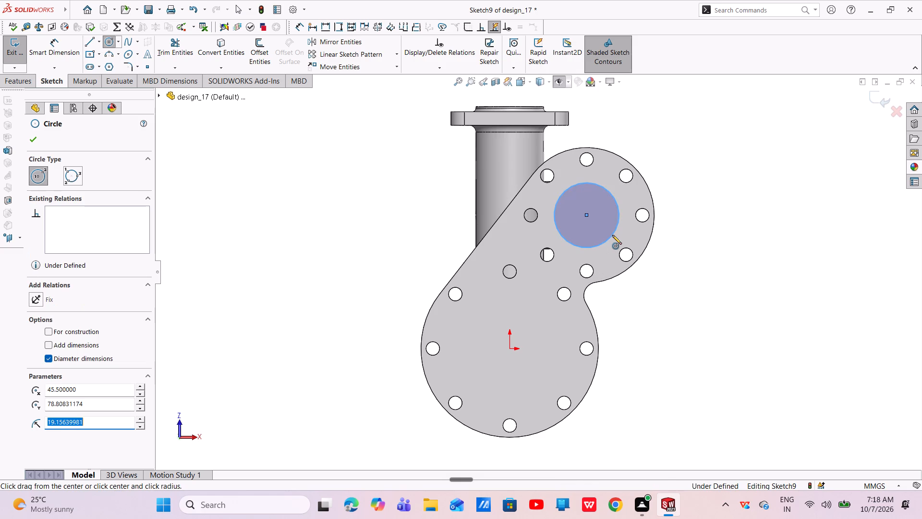
Set the radius of the circle in the smaller lobe to 15 mm.
key("BackSpace")
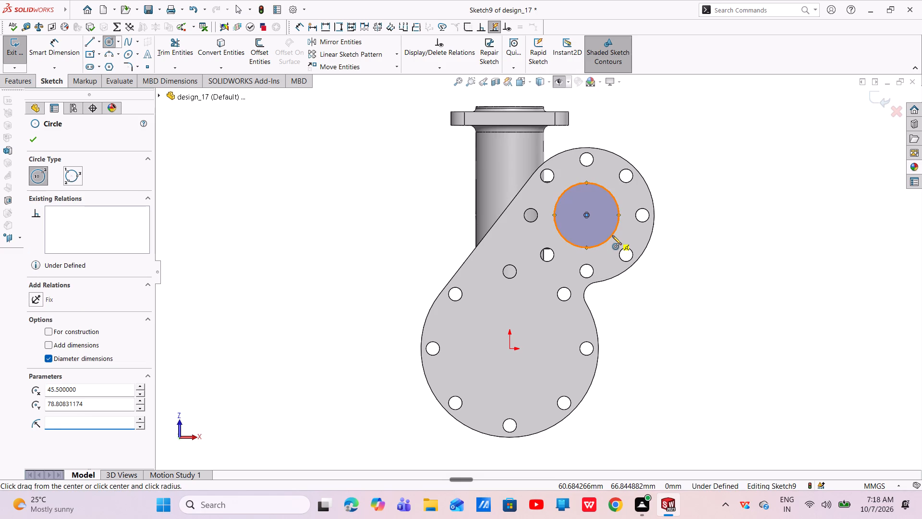
type("15")
key("Return")
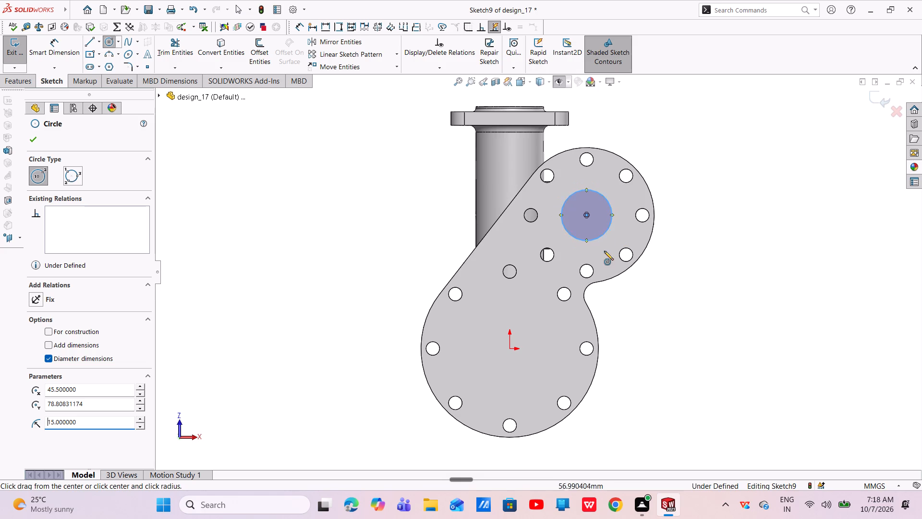
Draw a 74 mm diameter circle centred on the origin in the flange's larger lobe.
left_click(508, 347)
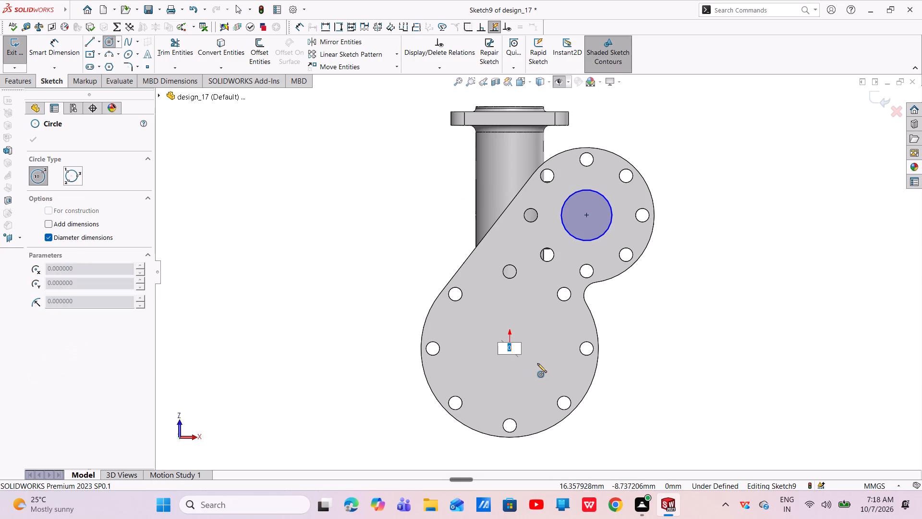
type("74")
key("Return")
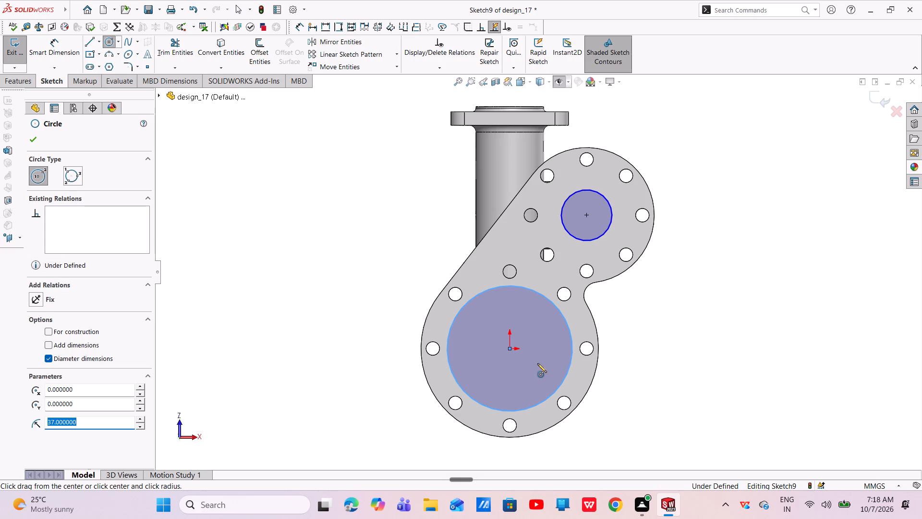
right_click(682, 315)
left_click(693, 323)
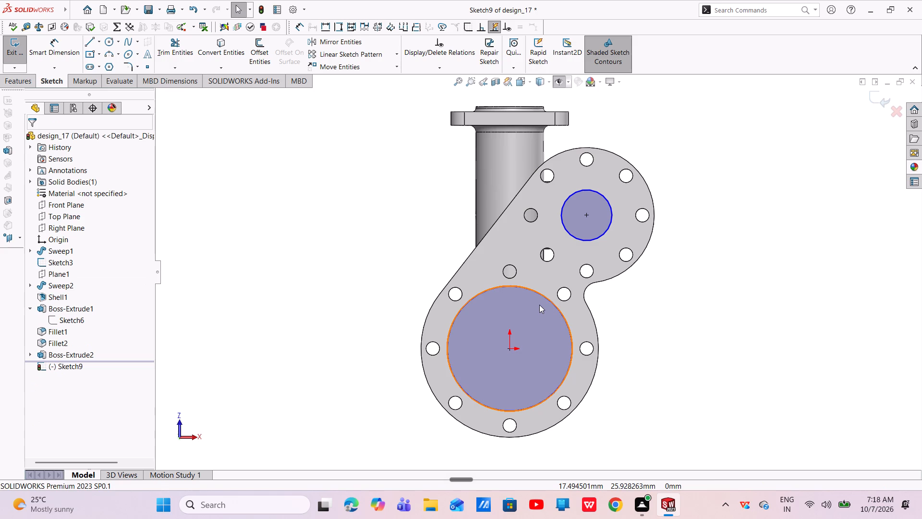
Dimension the diameters of the circles in the smaller and larger lobes, keeping their drawn sizes.
left_click(45, 51)
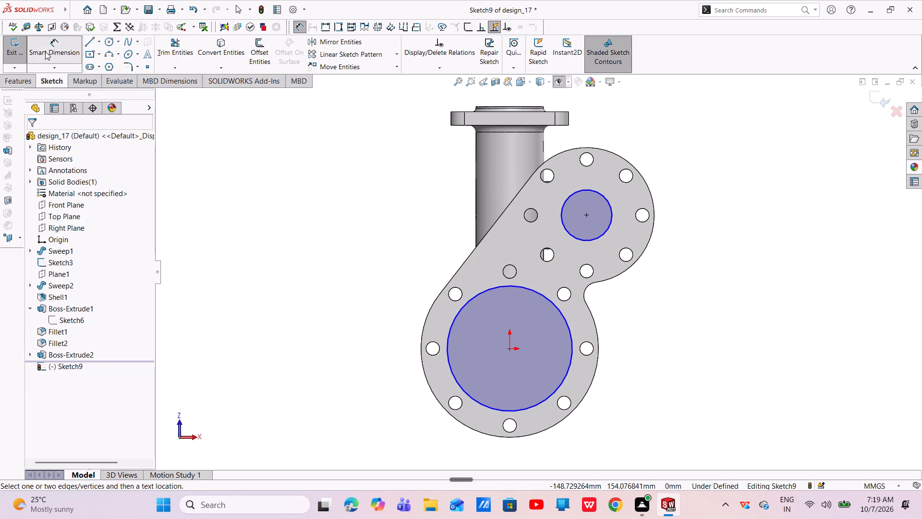
left_click(606, 226)
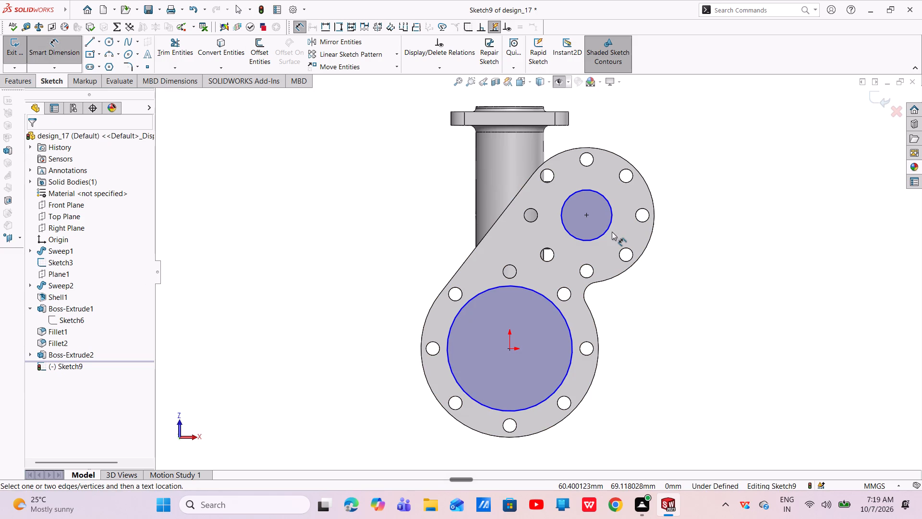
left_click(607, 229)
left_click(716, 222)
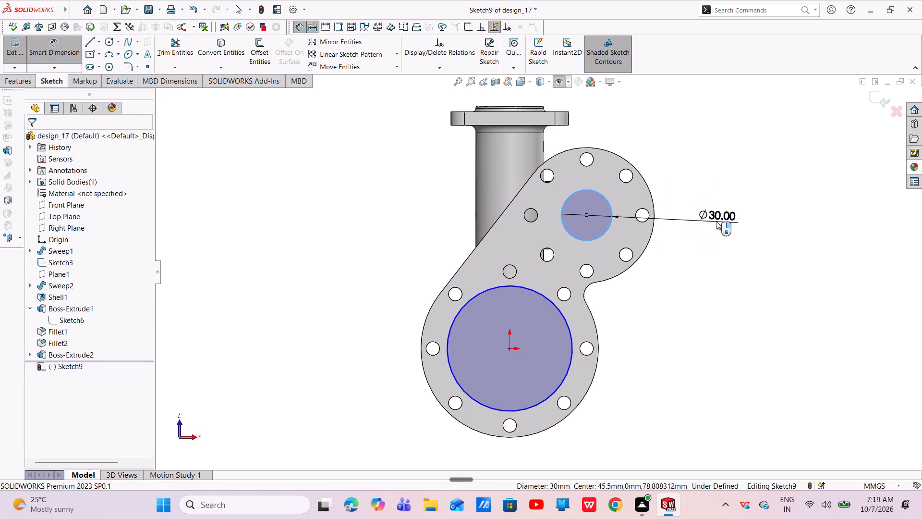
left_click(673, 209)
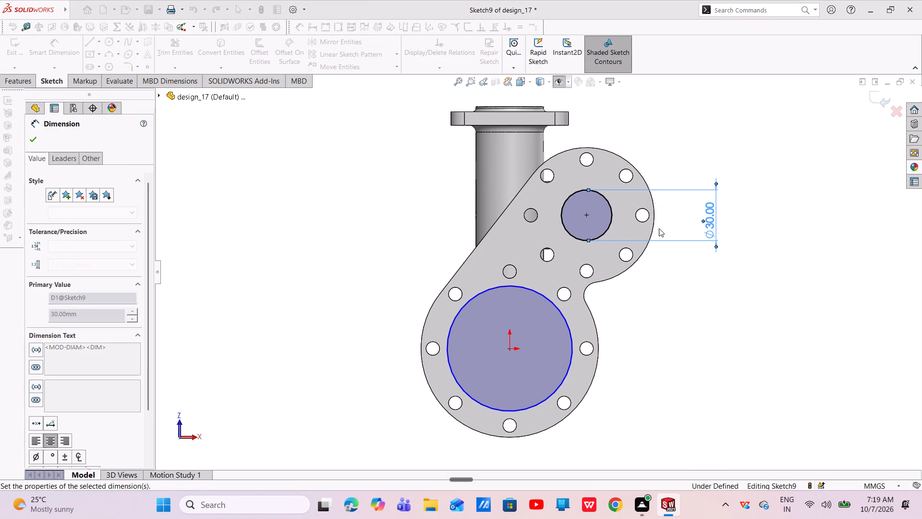
left_click(567, 368)
left_click(676, 361)
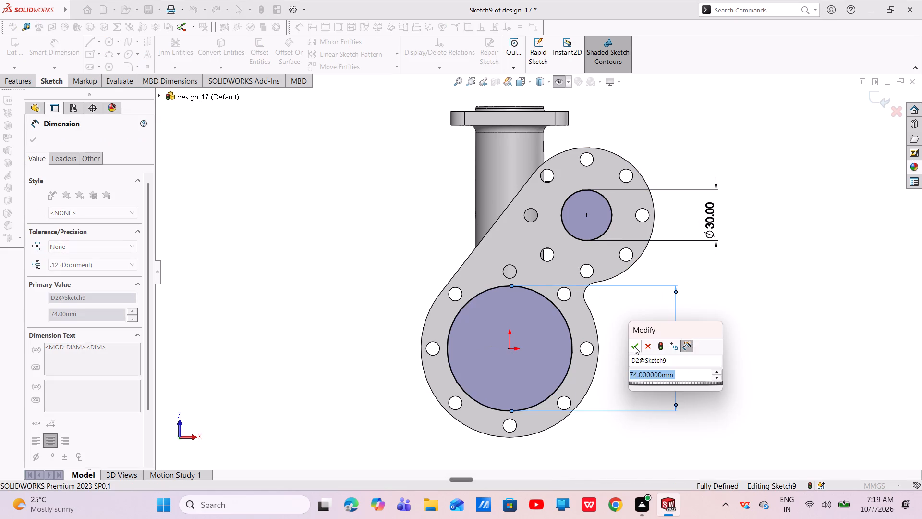
left_click(634, 346)
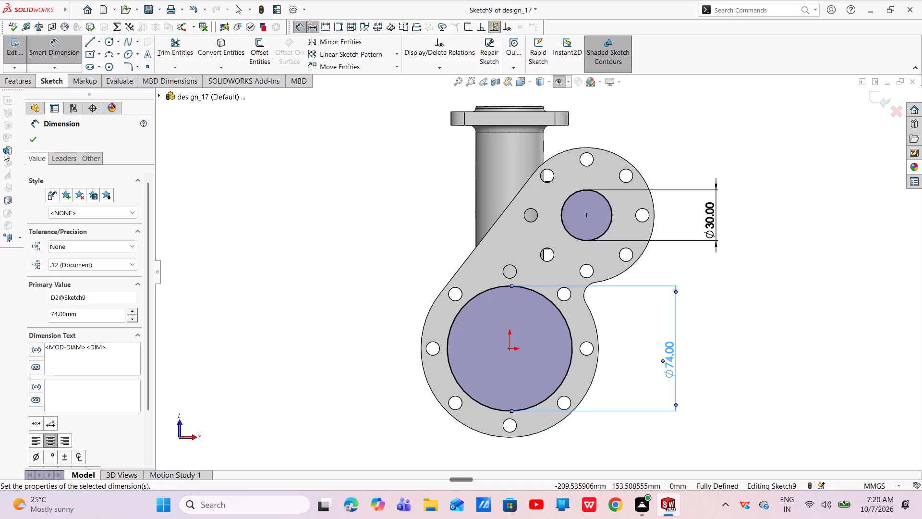
left_click(27, 144)
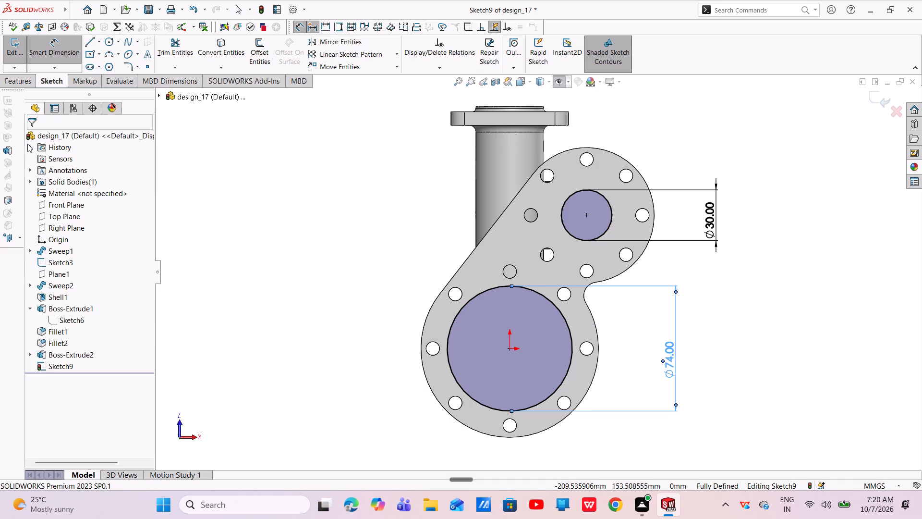
Cut-extrude only the 74 mm circle's region into the base flange to a blind depth of 4 mm.
left_click(28, 85)
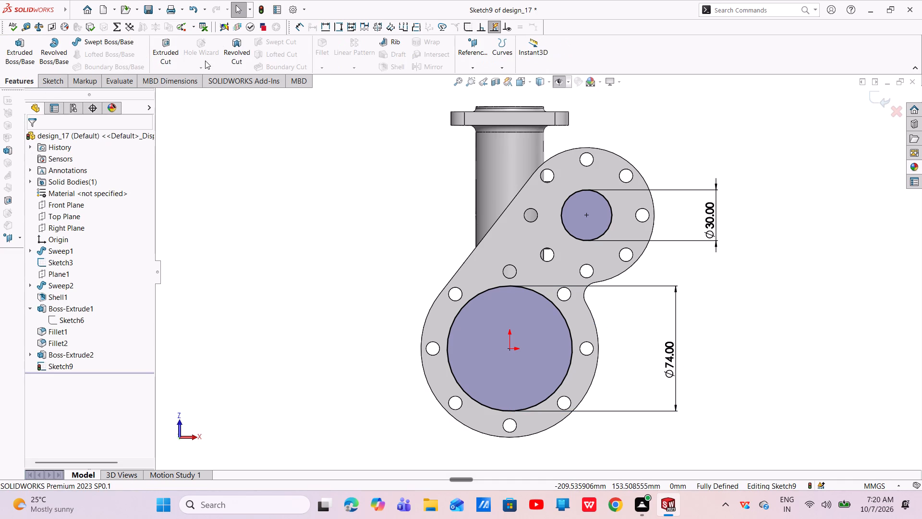
left_click(173, 52)
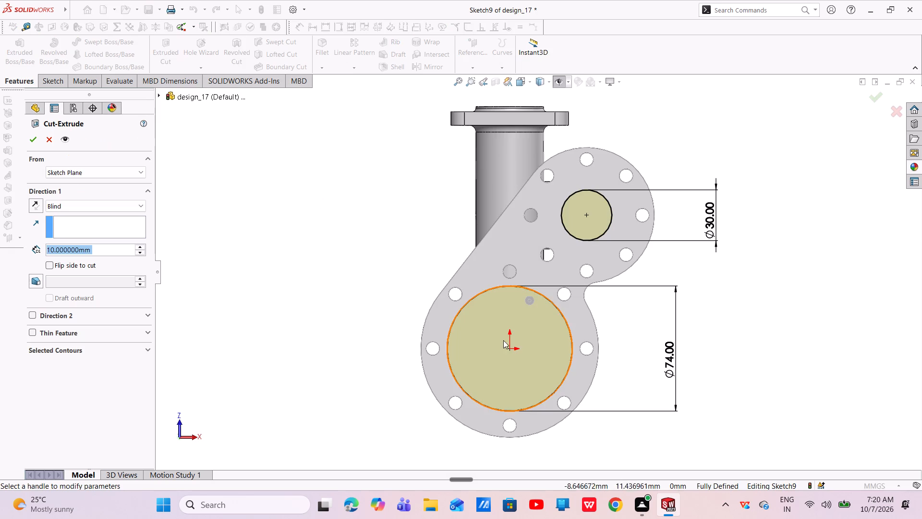
left_click(77, 352)
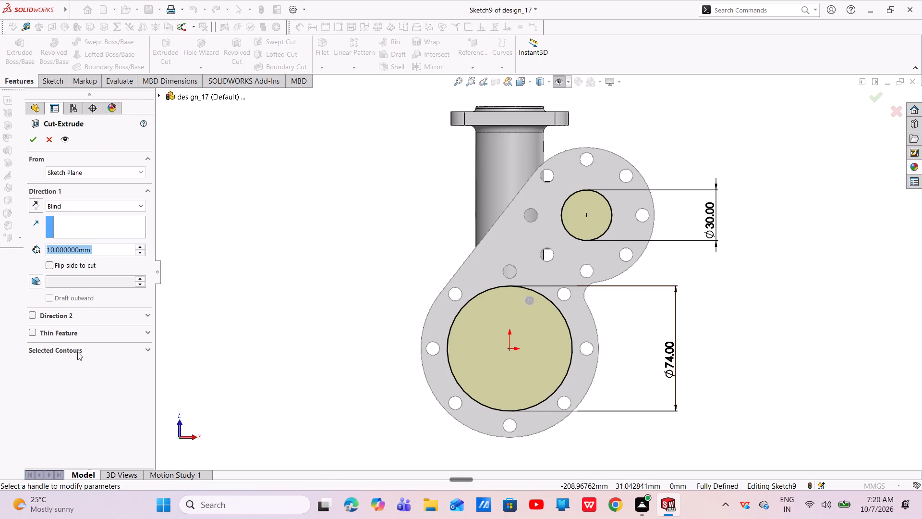
left_click(77, 360)
left_click(474, 354)
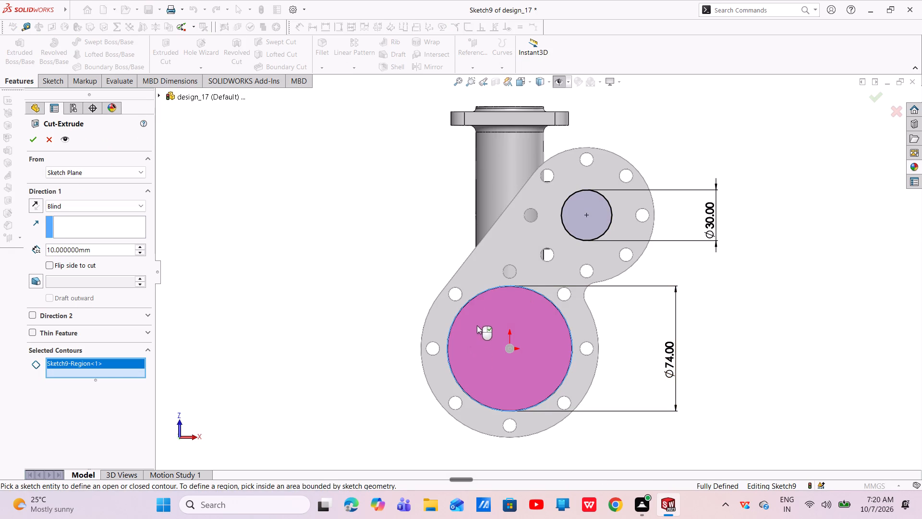
middle_click_drag(654, 299, 493, 300)
middle_click_drag(488, 309, 559, 332)
left_click(99, 250)
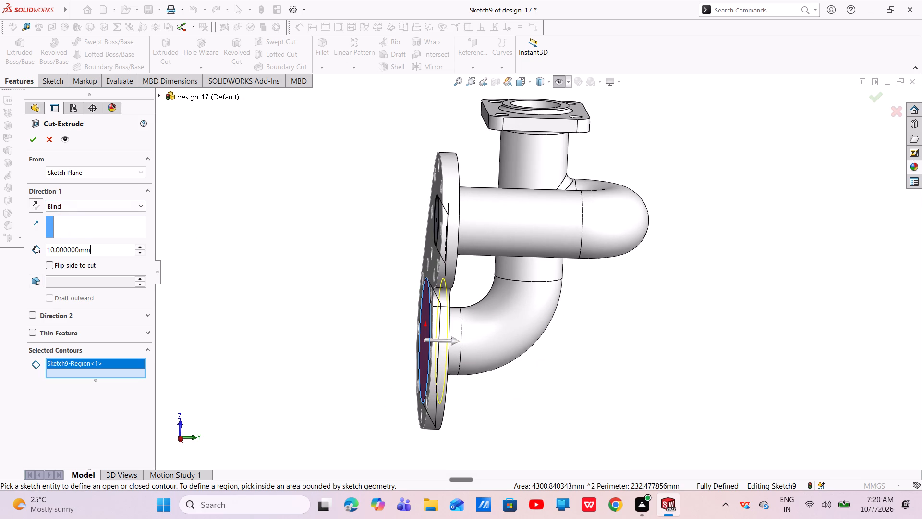
key("BackSpace")
key("BackSpace")
key("BackSpace")
key("BackSpace")
key("BackSpace")
key("BackSpace")
key("BackSpace")
key("BackSpace")
key("BackSpace")
key("BackSpace")
key("BackSpace")
key("BackSpace")
key("BackSpace")
key("BackSpace")
key("BackSpace")
key("BackSpace")
key("BackSpace")
key("BackSpace")
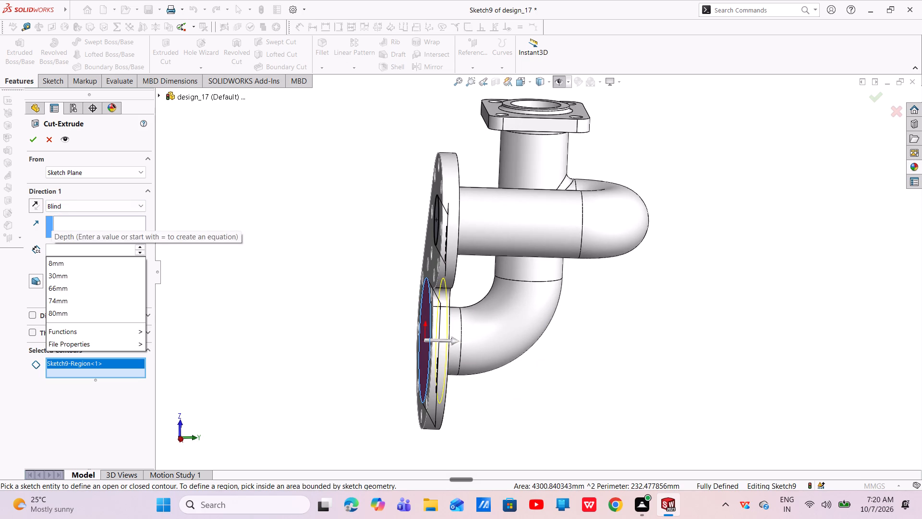
key("4")
key("Return")
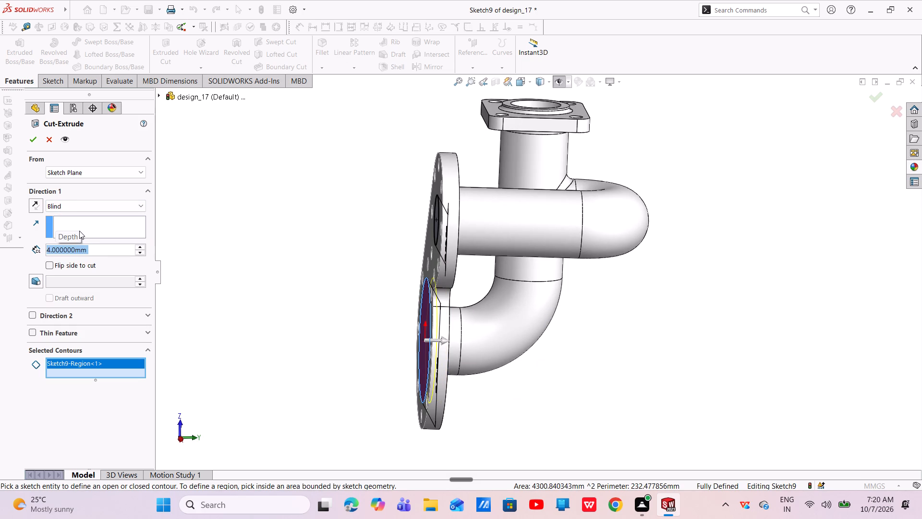
left_click(32, 141)
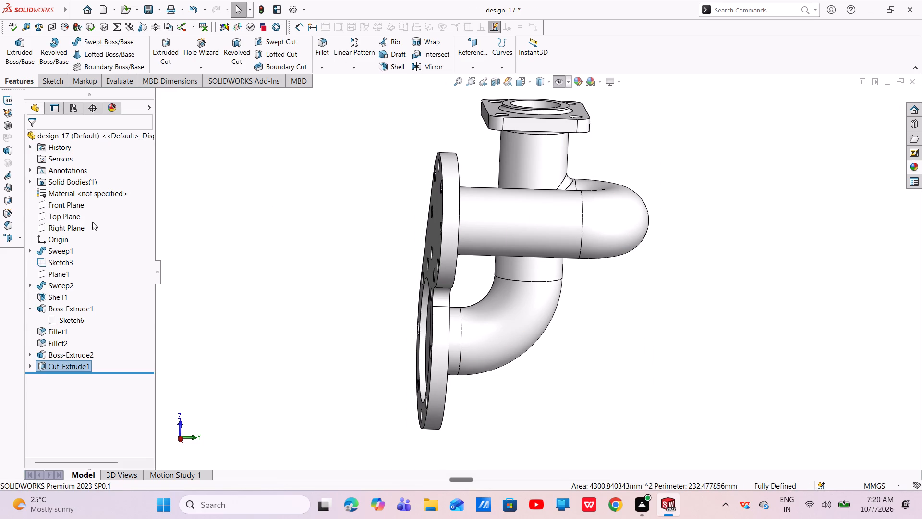
Open the base flange's profile sketch, Sketch8, examine it against the open pipe ends, and exit without editing.
left_click(30, 356)
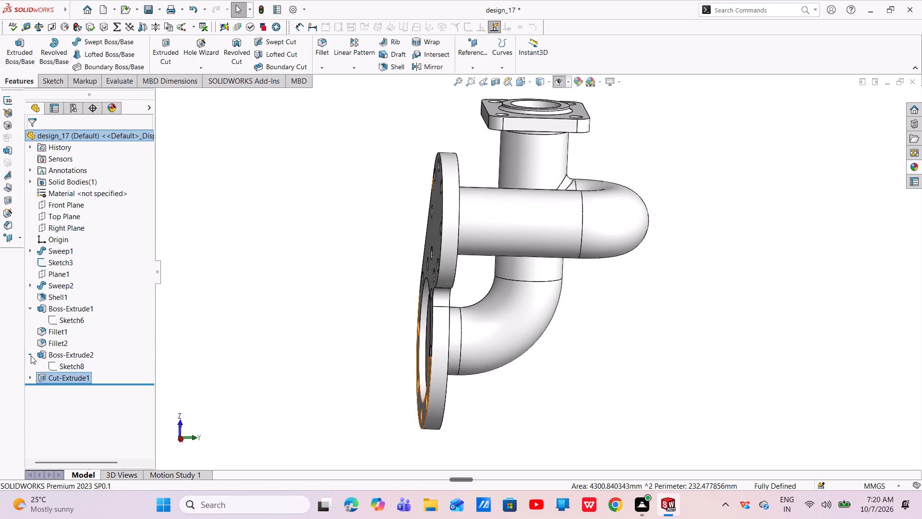
left_click(54, 368)
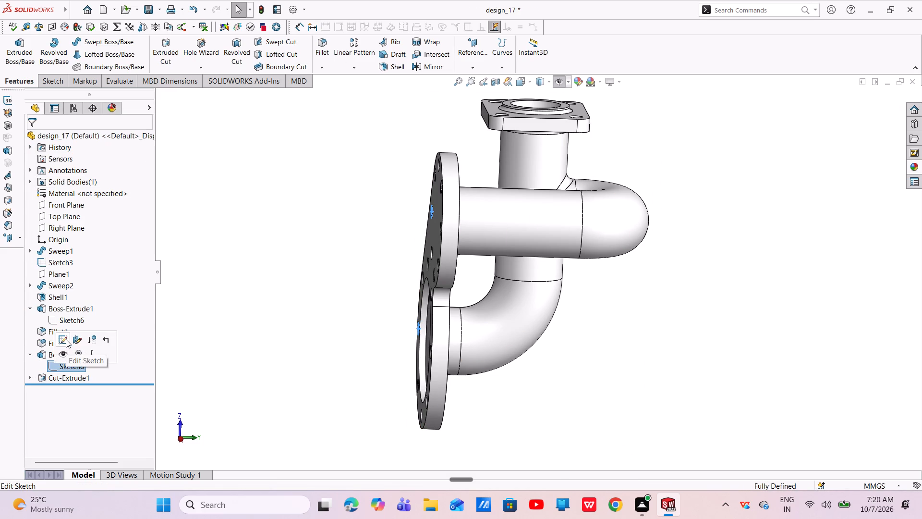
left_click(60, 337)
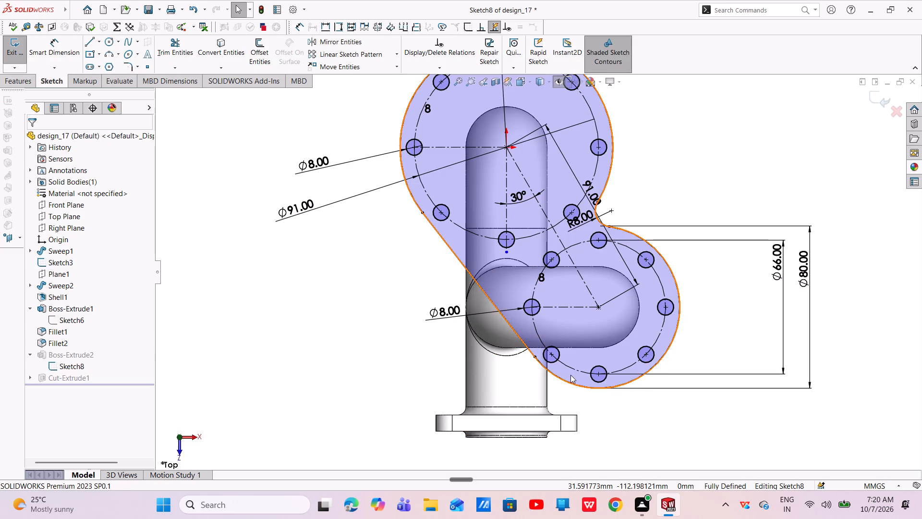
middle_click_drag(570, 374, 445, 273)
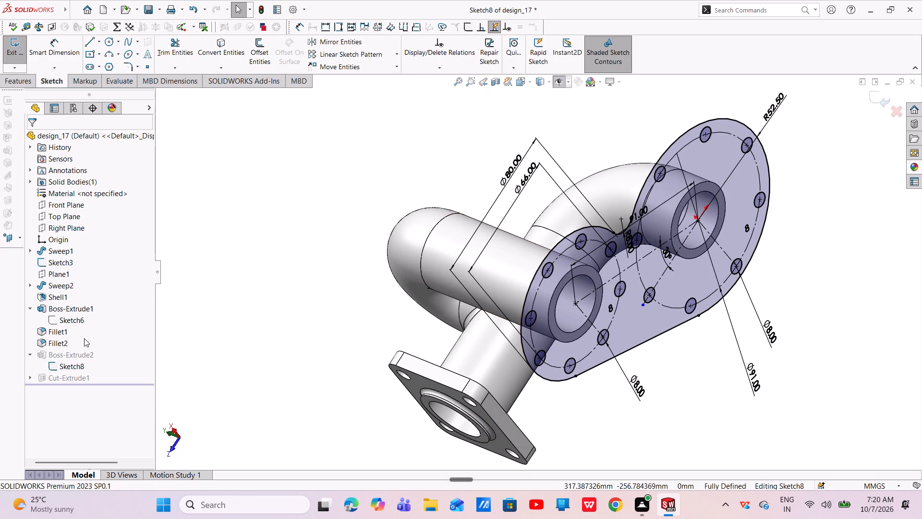
left_click(874, 95)
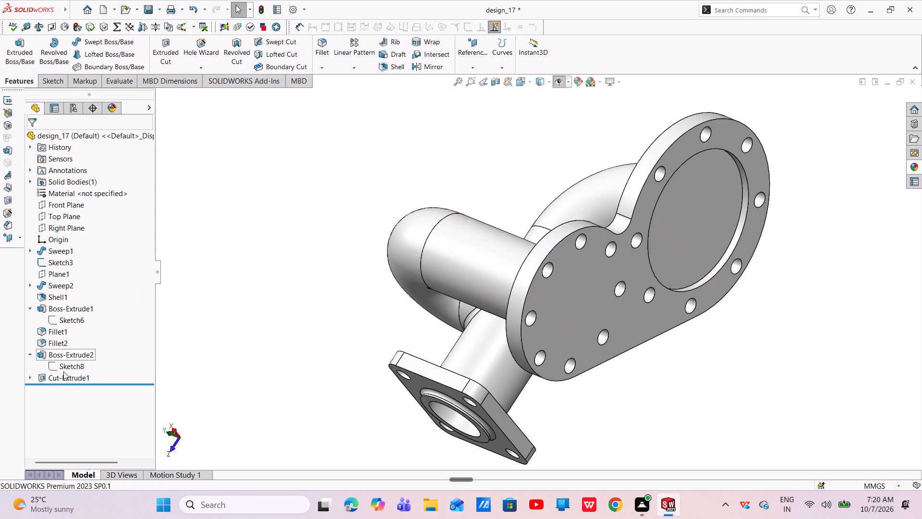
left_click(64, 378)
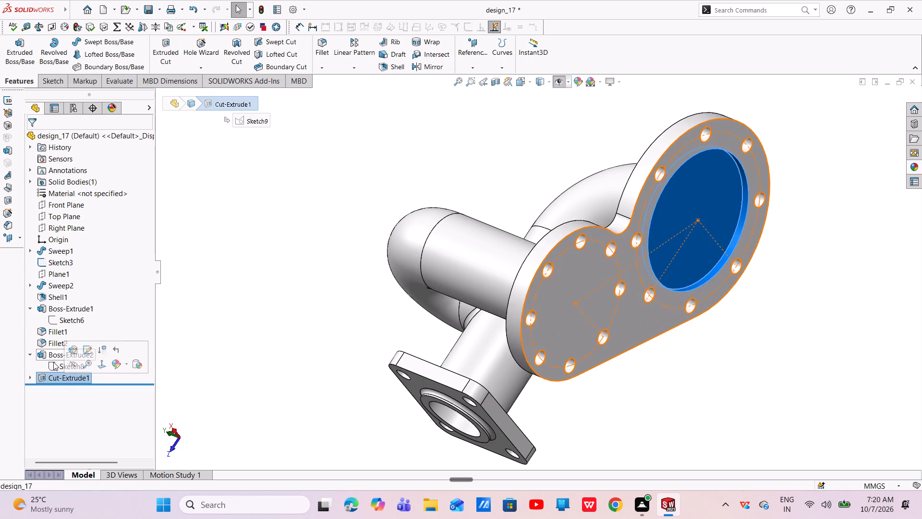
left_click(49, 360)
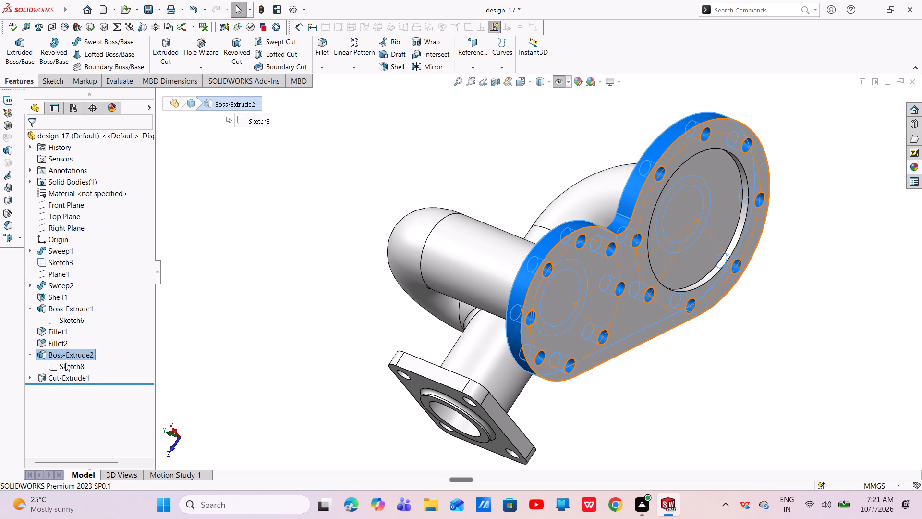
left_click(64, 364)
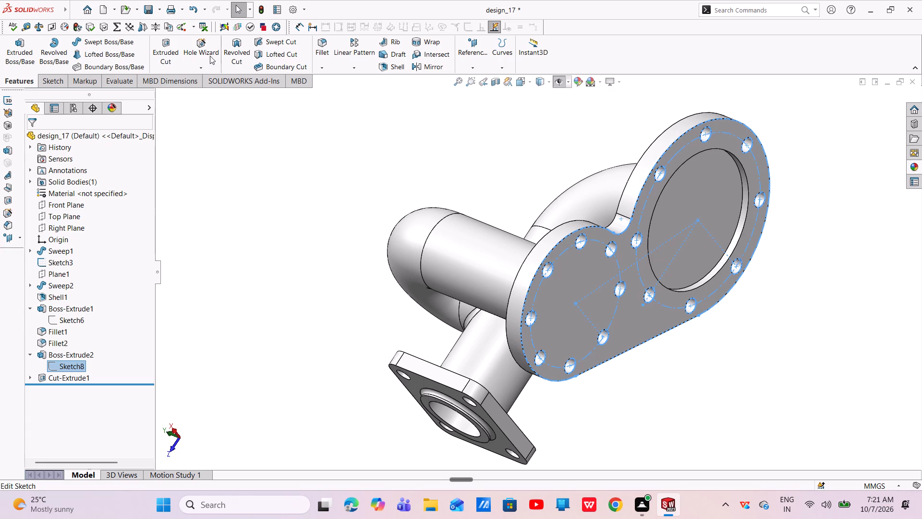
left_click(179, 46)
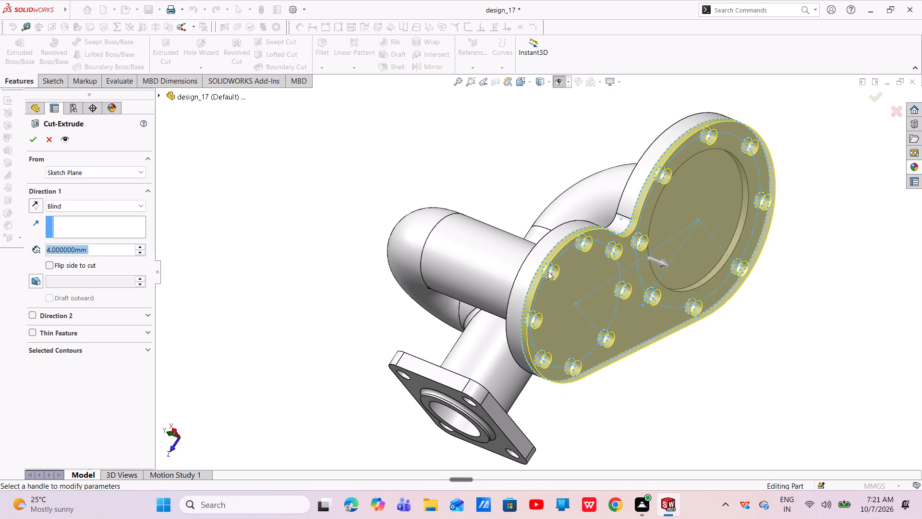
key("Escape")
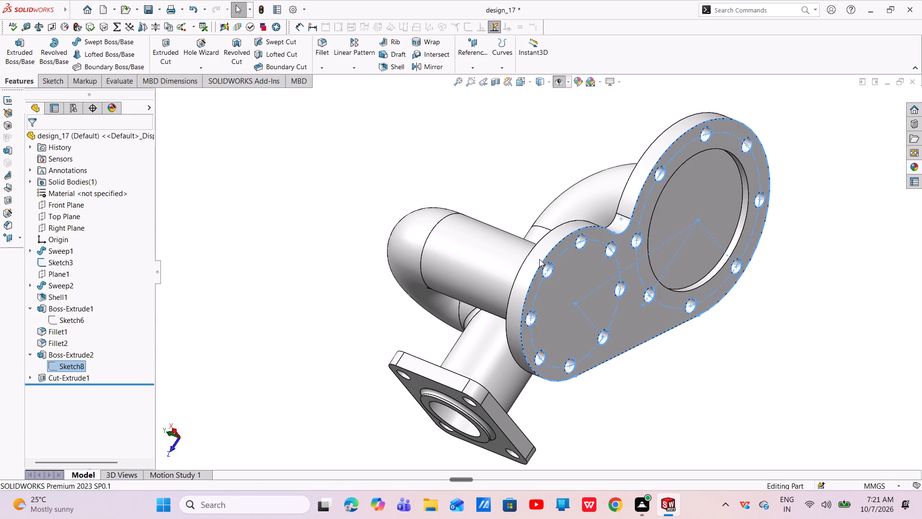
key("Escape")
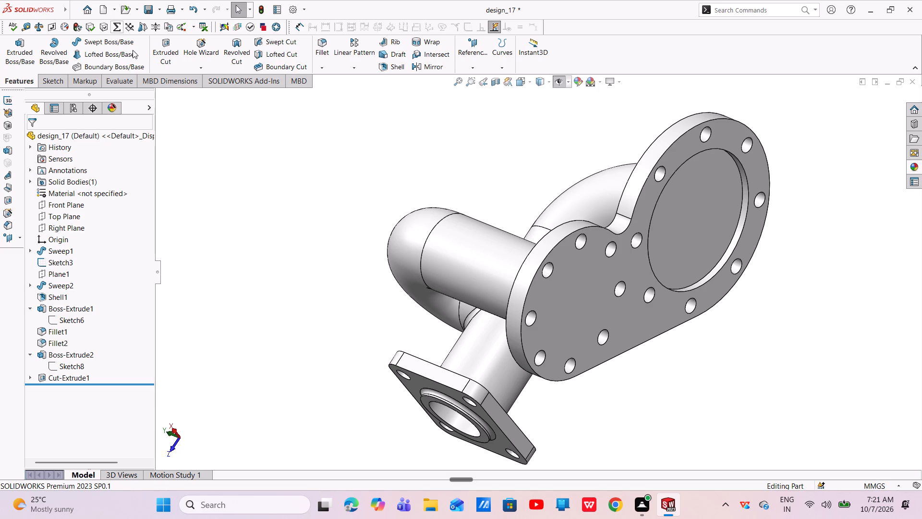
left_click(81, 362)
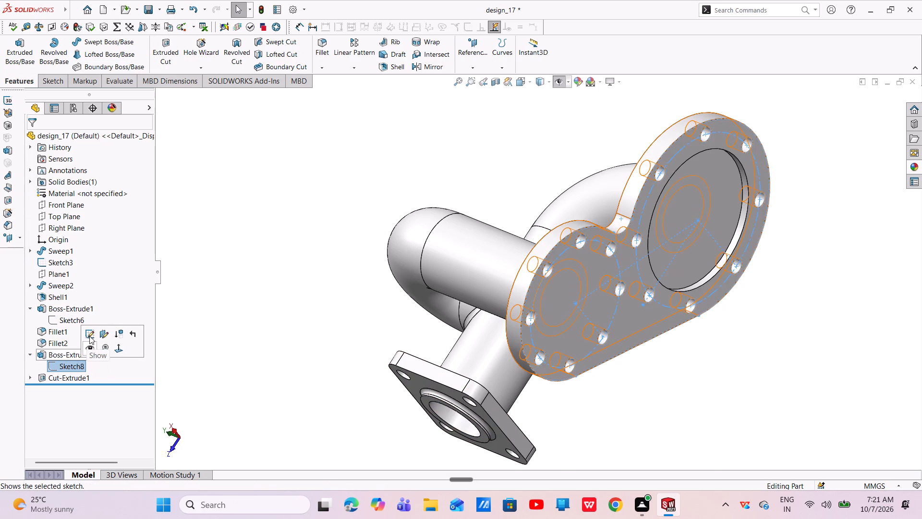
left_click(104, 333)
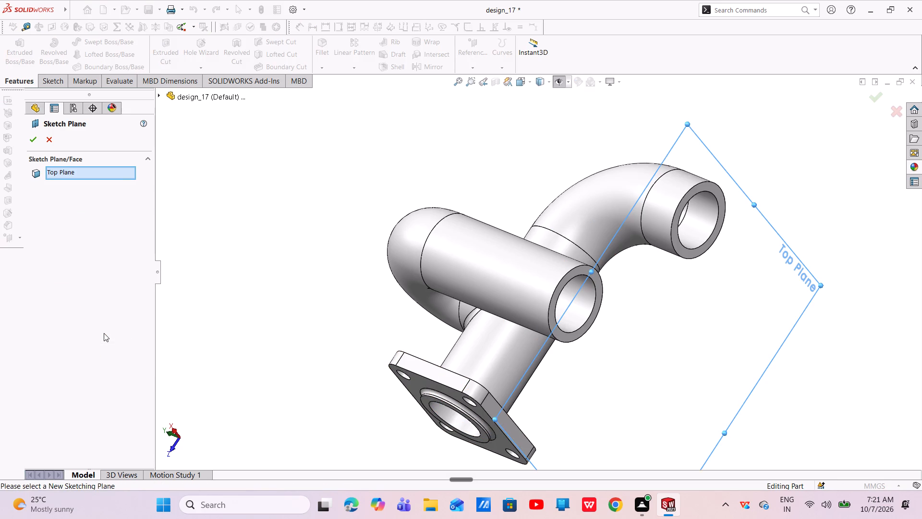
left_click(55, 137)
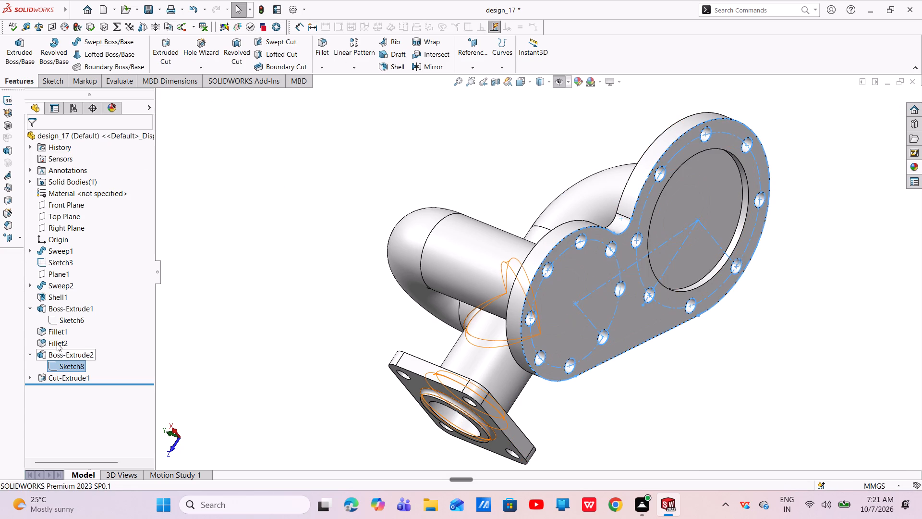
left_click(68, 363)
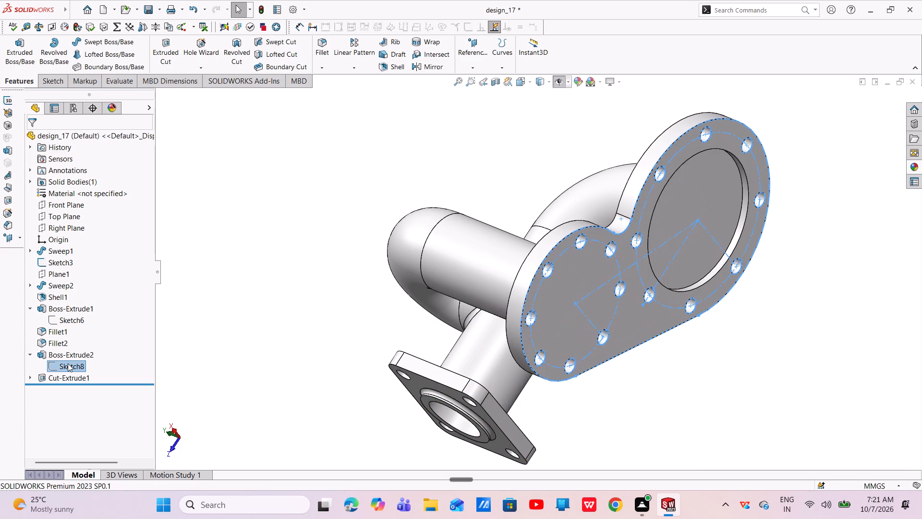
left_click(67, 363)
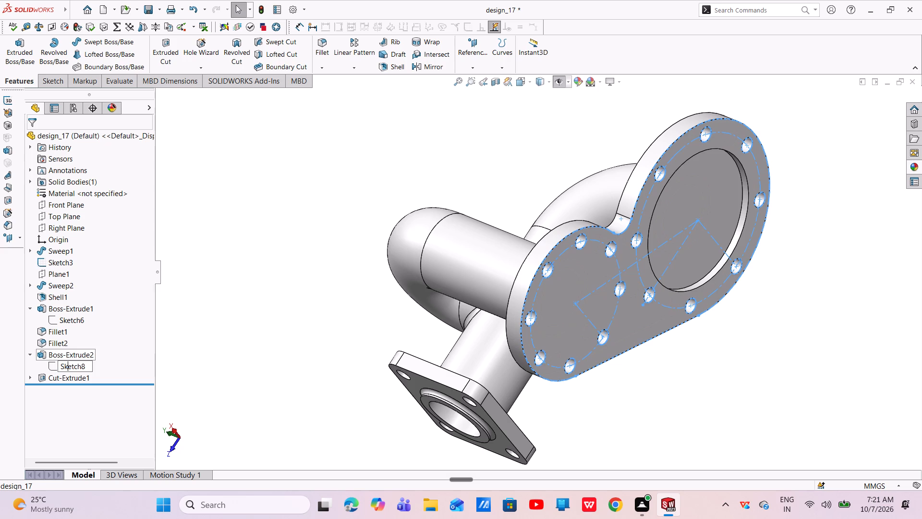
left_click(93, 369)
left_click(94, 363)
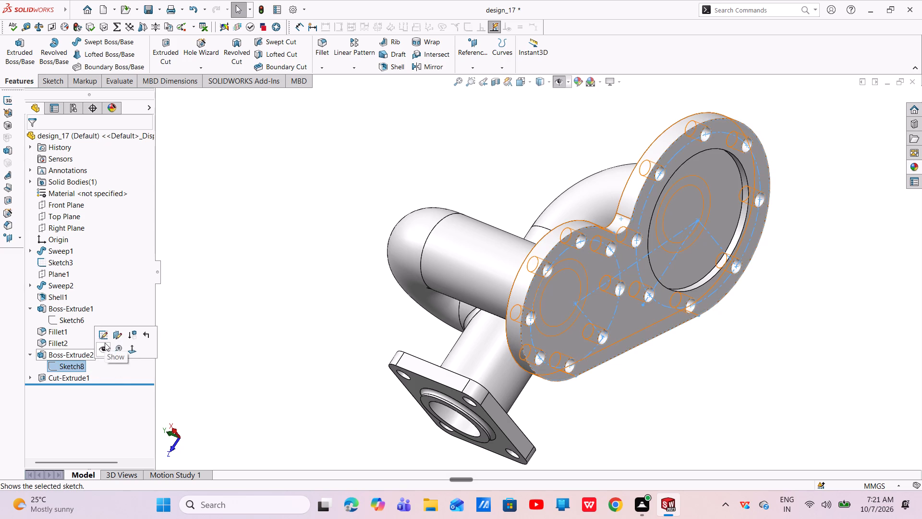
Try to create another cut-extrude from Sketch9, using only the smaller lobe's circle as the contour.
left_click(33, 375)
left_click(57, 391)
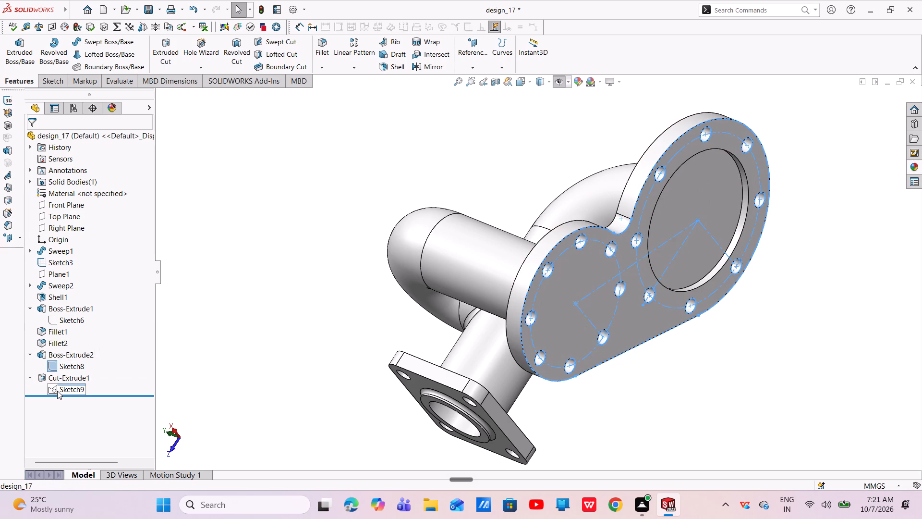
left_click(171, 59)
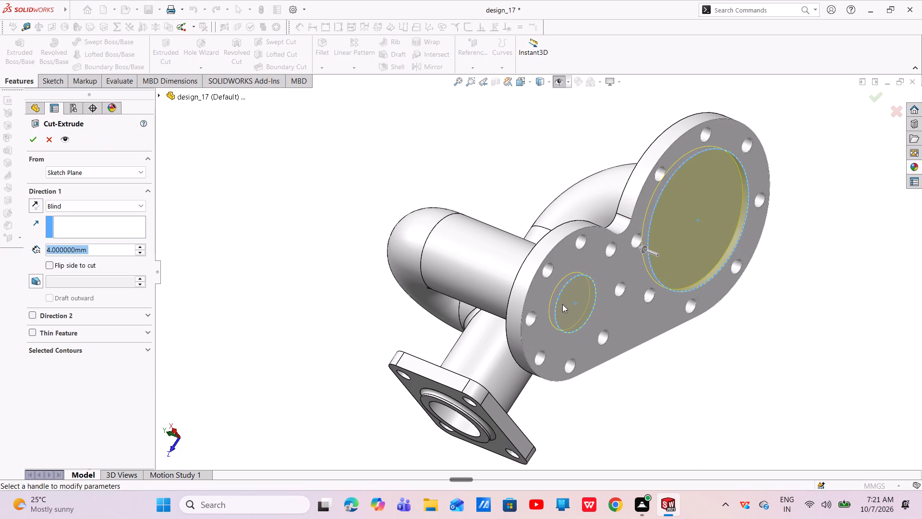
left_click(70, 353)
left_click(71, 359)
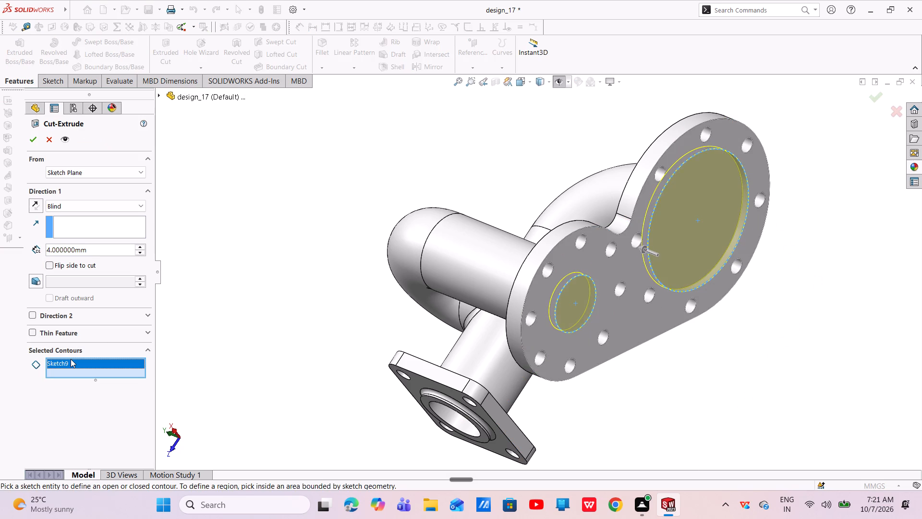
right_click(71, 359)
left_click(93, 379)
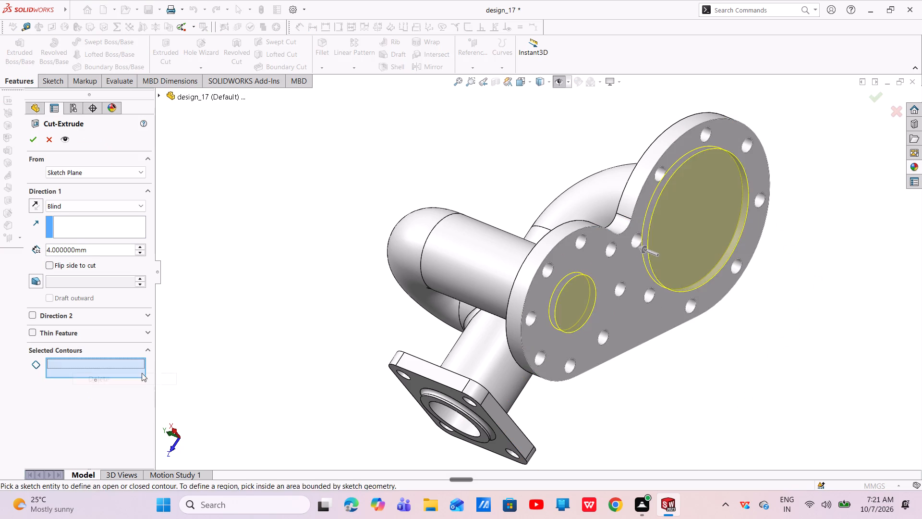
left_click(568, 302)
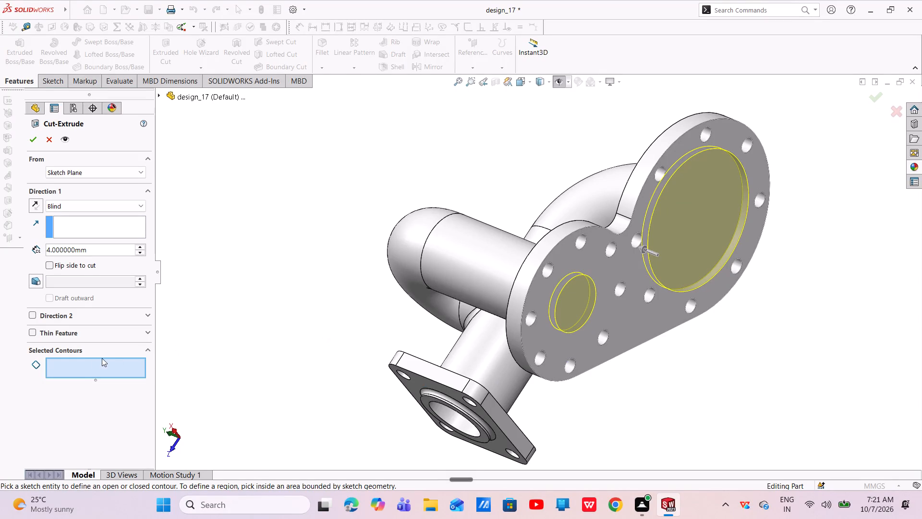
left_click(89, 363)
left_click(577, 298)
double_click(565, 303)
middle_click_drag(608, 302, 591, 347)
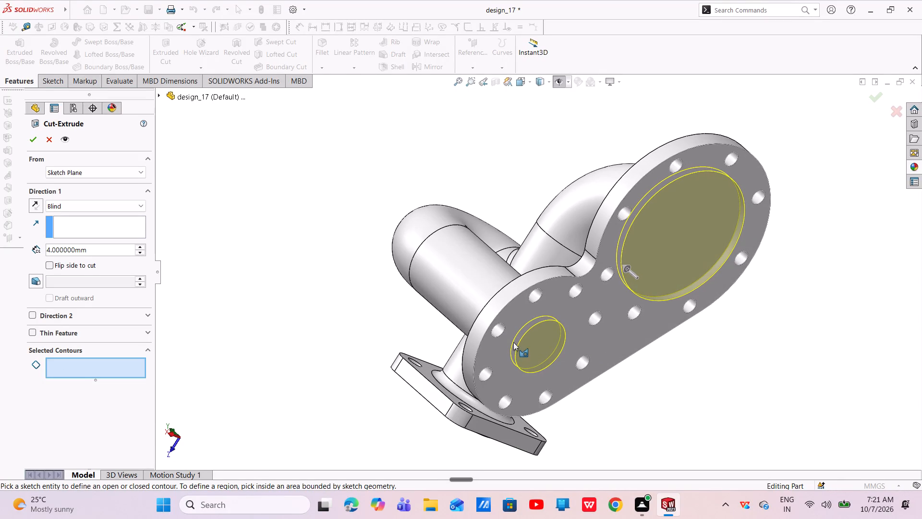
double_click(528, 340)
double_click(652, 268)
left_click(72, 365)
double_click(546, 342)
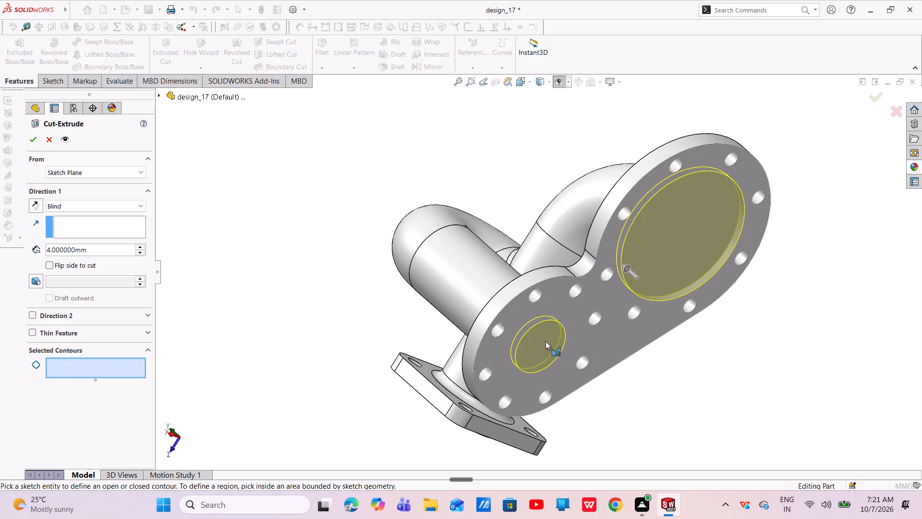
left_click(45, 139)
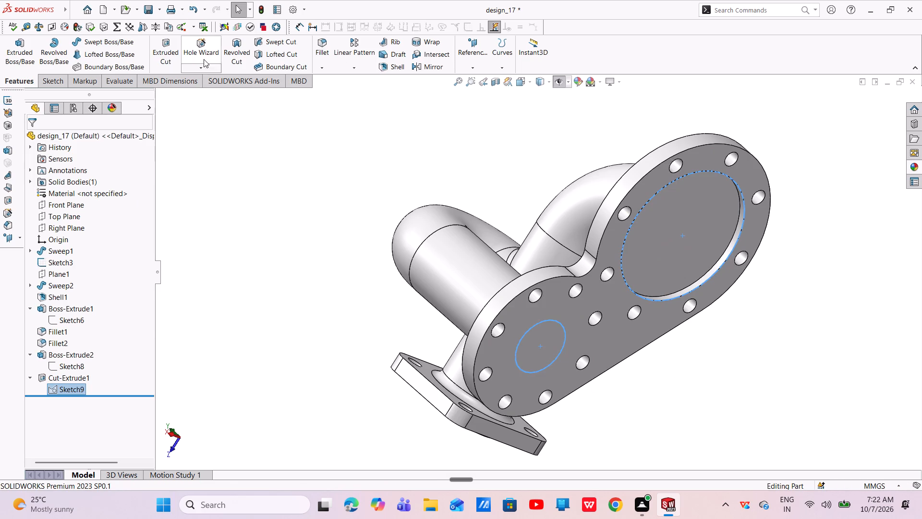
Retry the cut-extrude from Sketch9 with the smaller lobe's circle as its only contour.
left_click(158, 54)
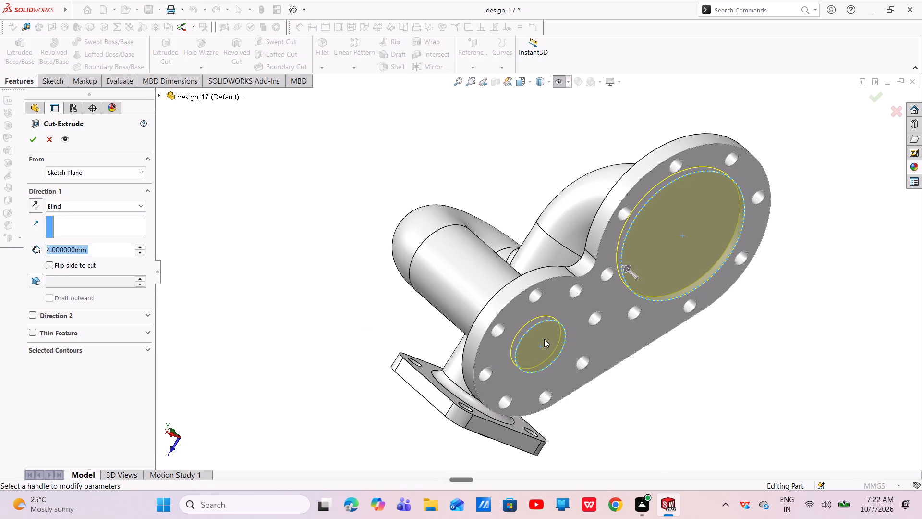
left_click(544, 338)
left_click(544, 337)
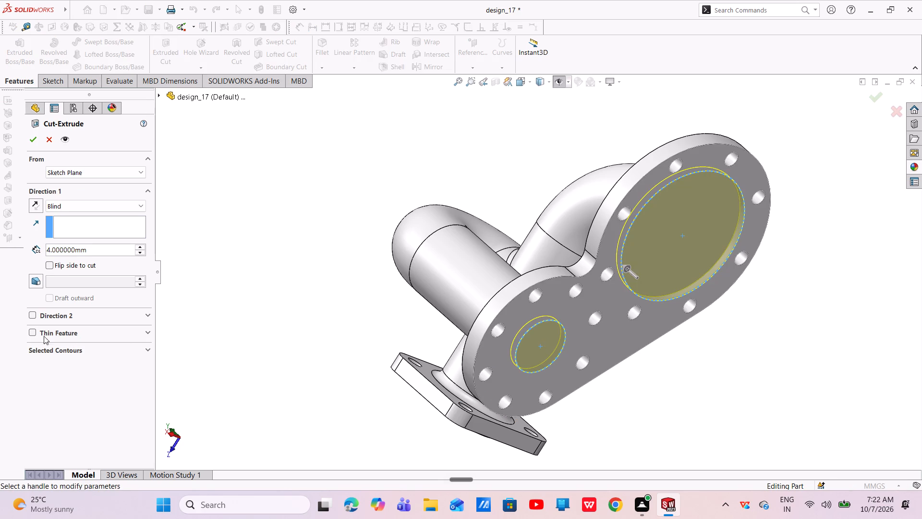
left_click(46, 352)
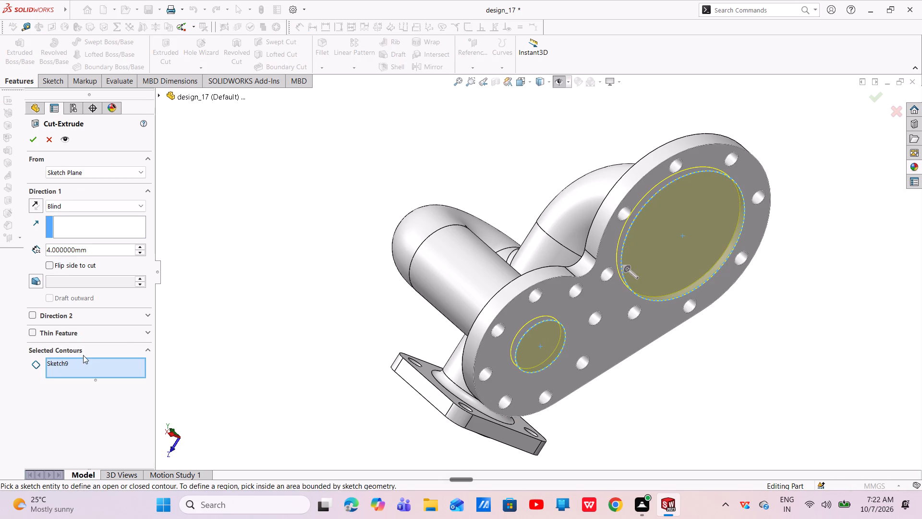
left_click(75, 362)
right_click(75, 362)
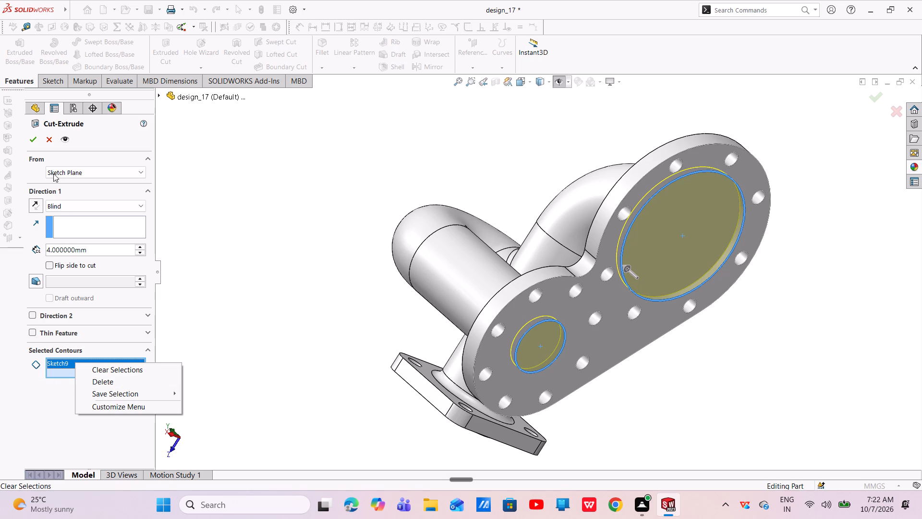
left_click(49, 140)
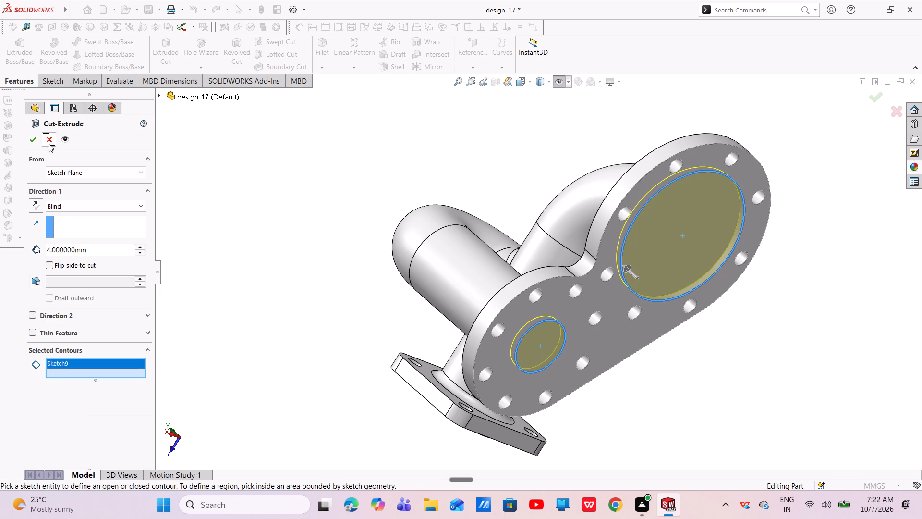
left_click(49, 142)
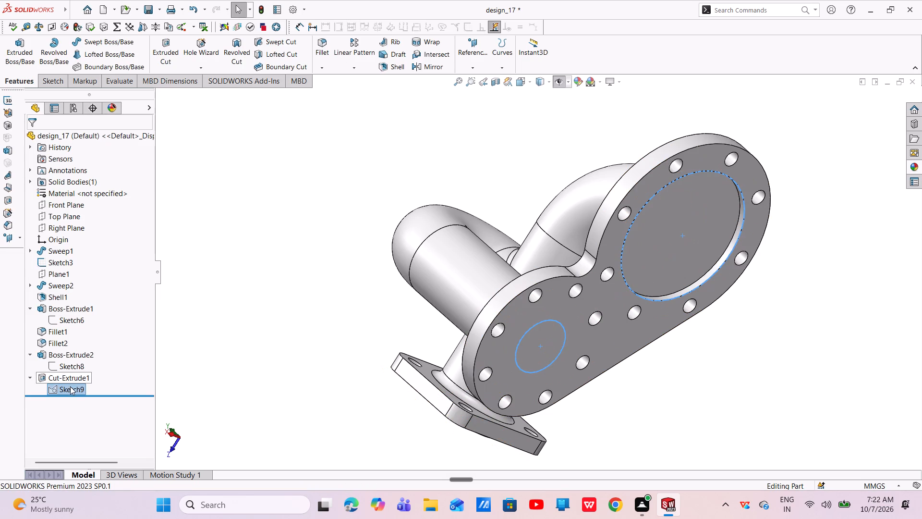
Open the recess cut's sketch, Sketch9, examine its two circles, and exit without editing.
left_click(70, 389)
left_click(89, 395)
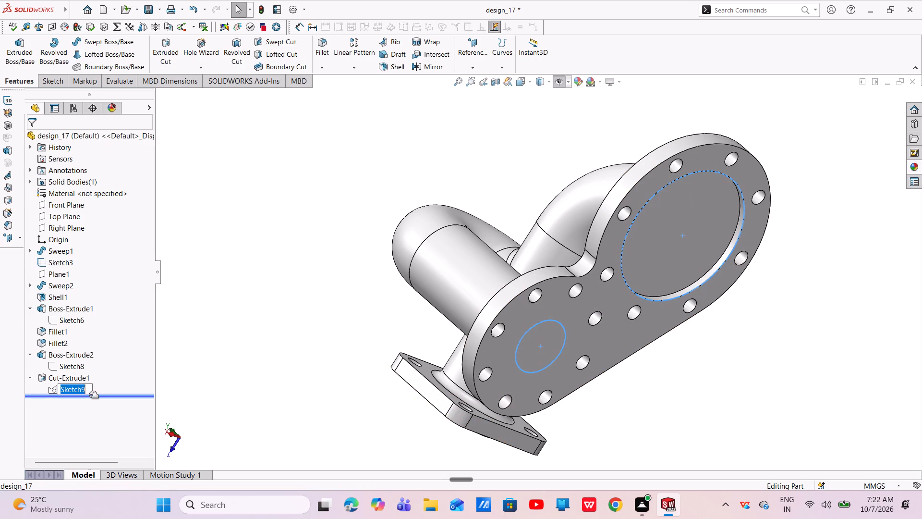
left_click(89, 386)
left_click(75, 382)
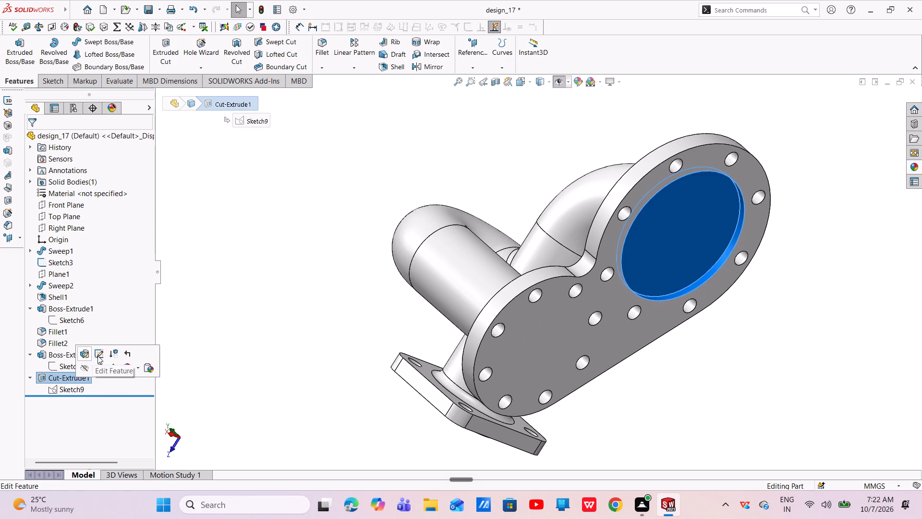
left_click(76, 389)
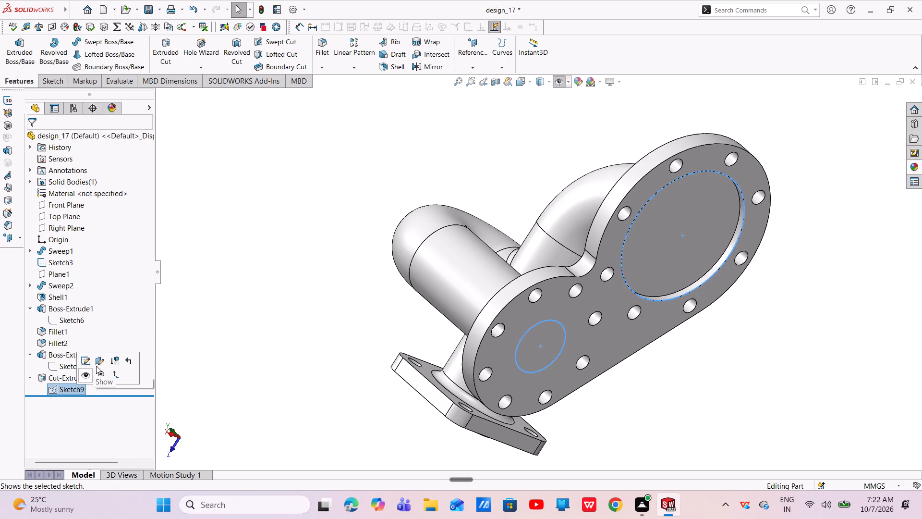
left_click(89, 359)
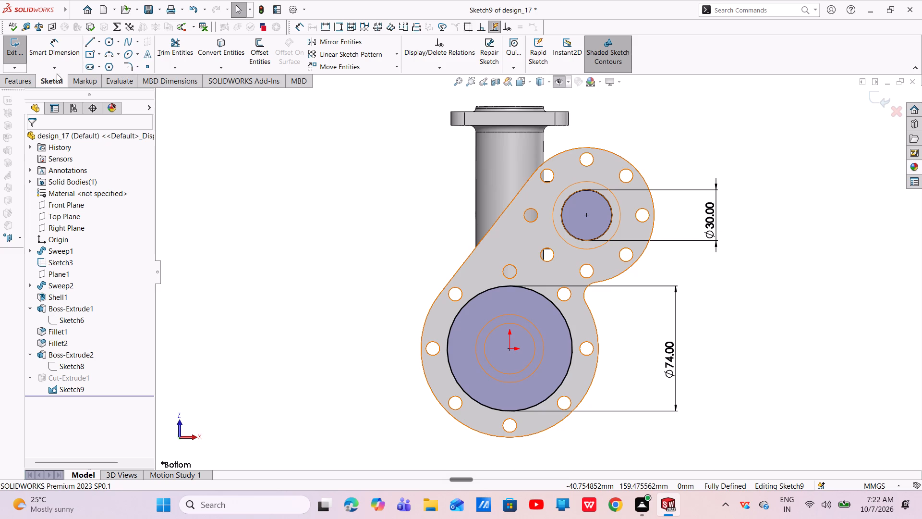
left_click(17, 77)
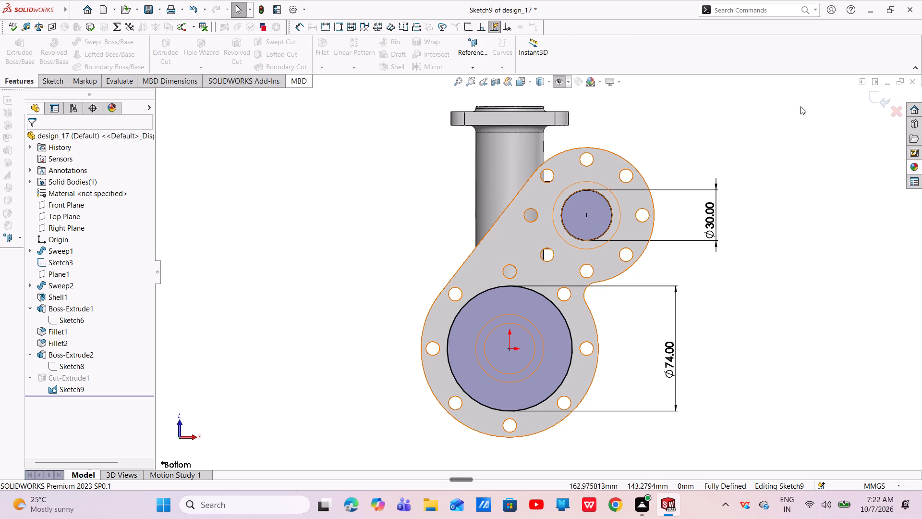
left_click(861, 99)
left_click(875, 98)
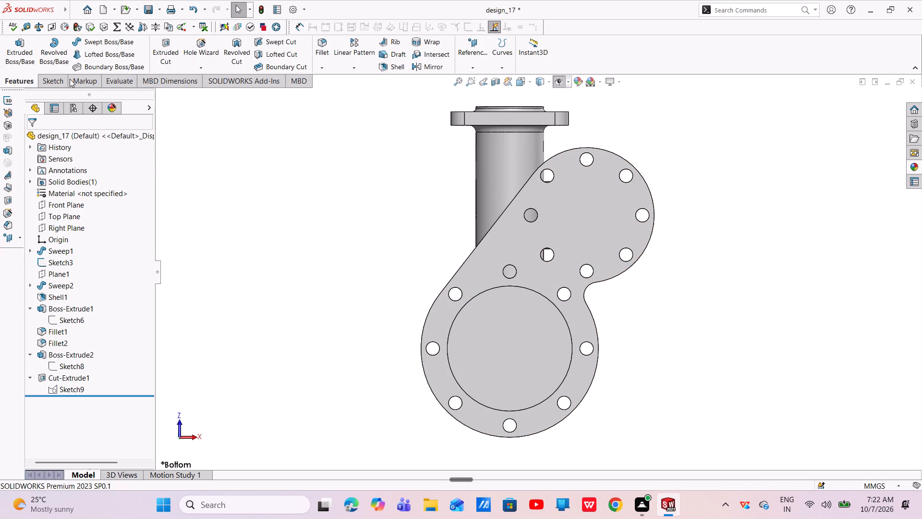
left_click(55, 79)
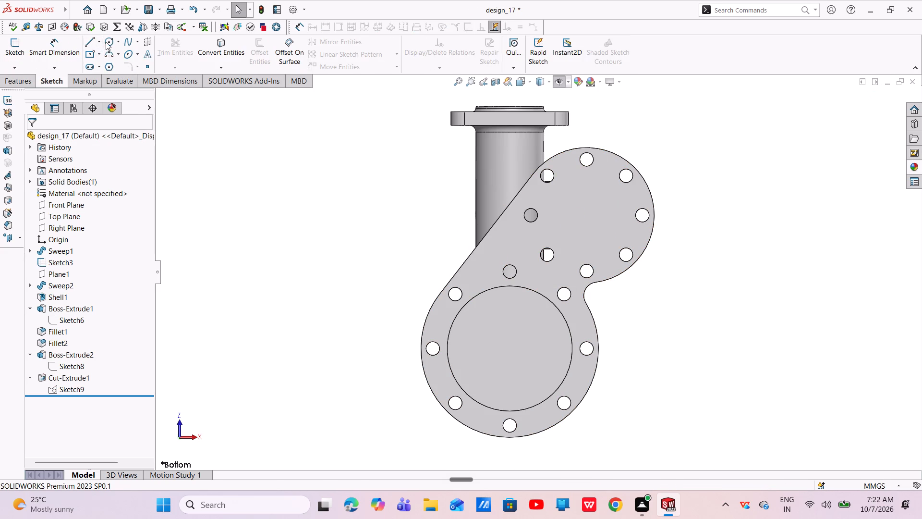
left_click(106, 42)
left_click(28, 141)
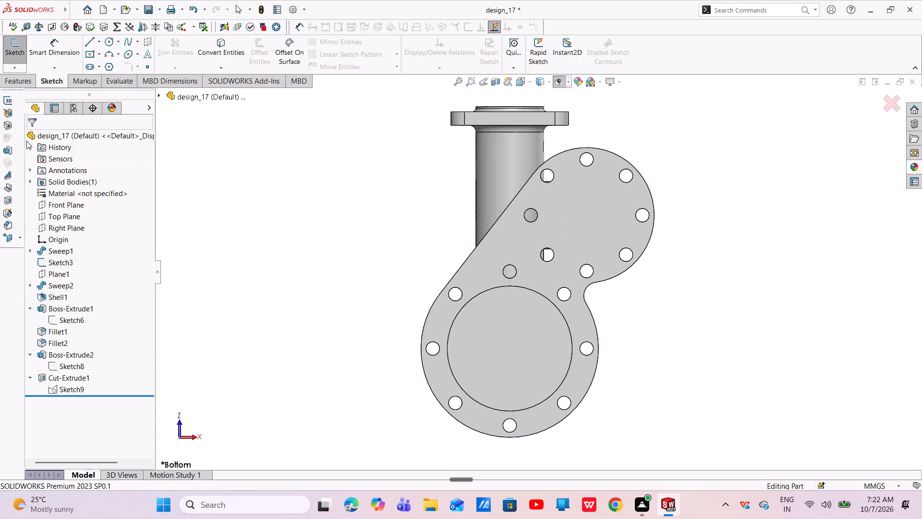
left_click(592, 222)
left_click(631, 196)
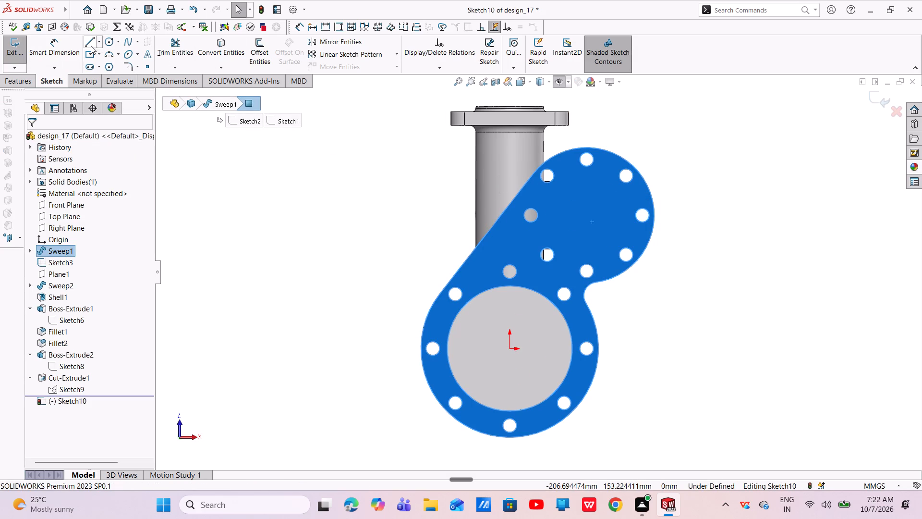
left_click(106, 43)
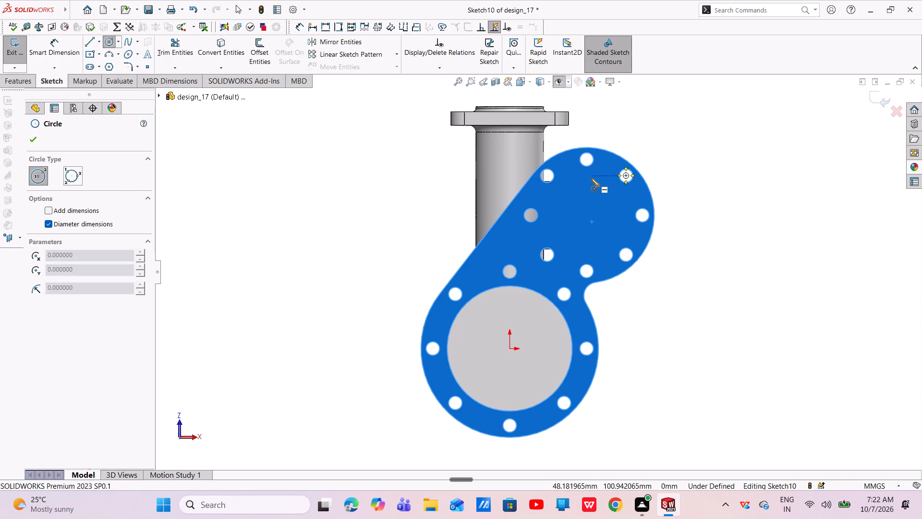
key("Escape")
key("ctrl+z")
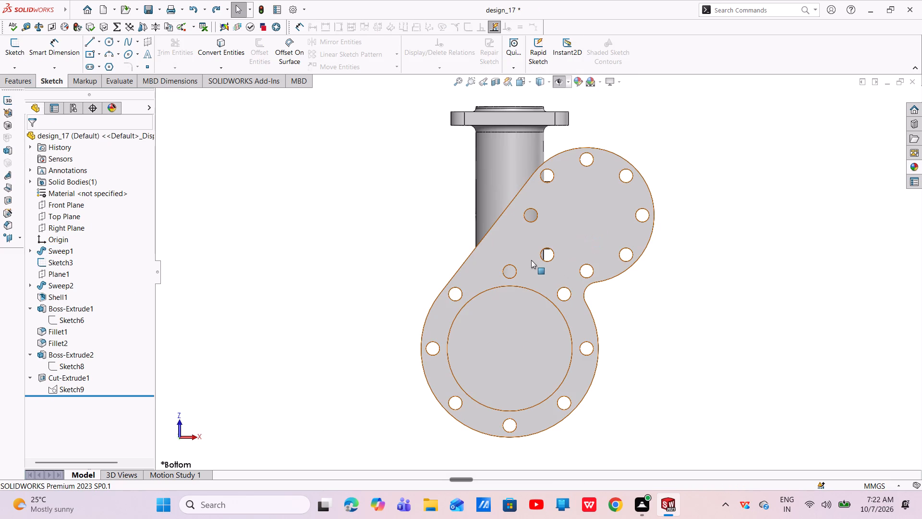
Sketch a 15 mm radius circle on the base flange's underside, centred on the smaller lobe.
left_click(59, 387)
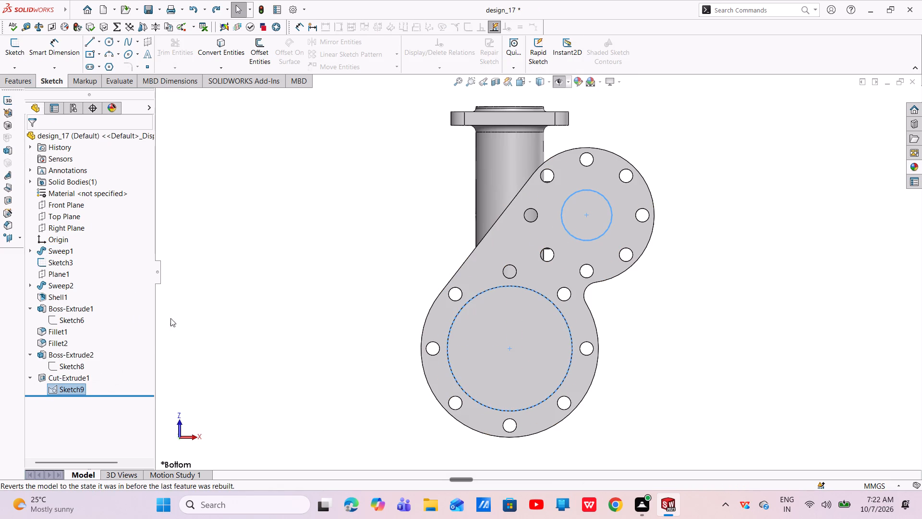
left_click(609, 201)
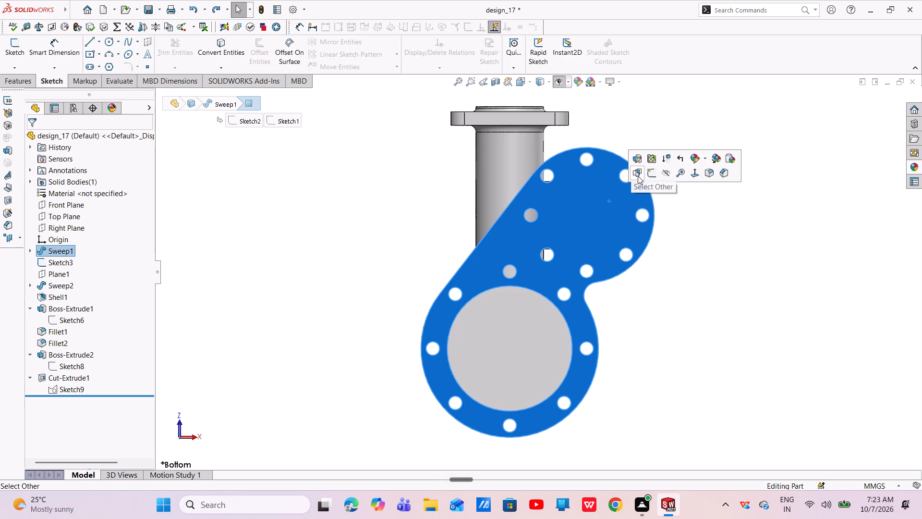
left_click(649, 173)
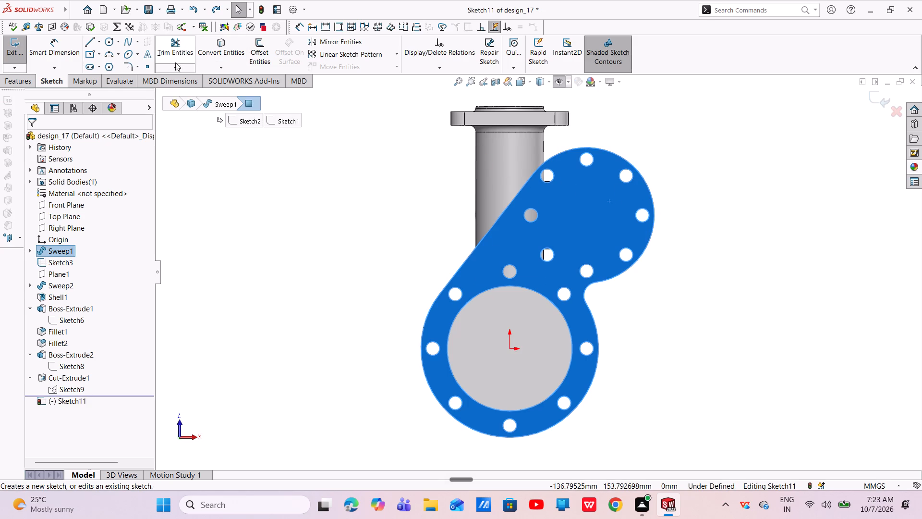
left_click(105, 39)
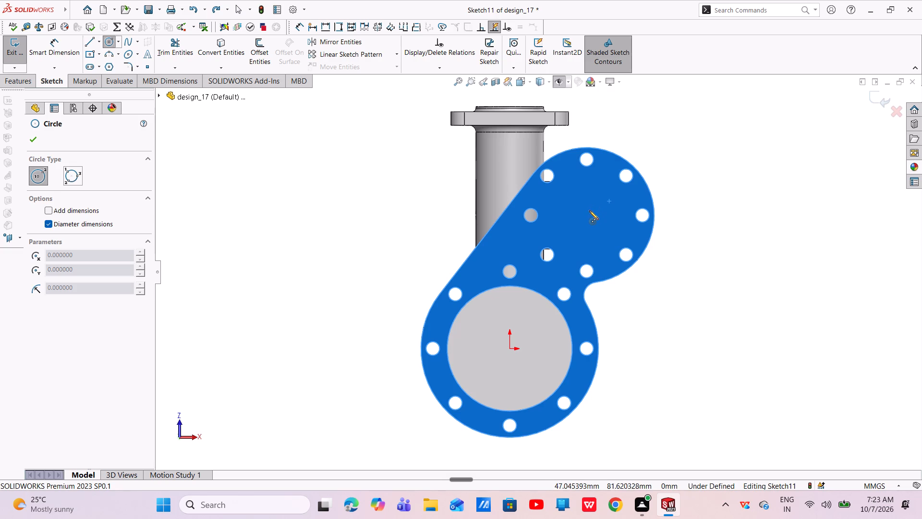
scroll(593, 205, "down", 6)
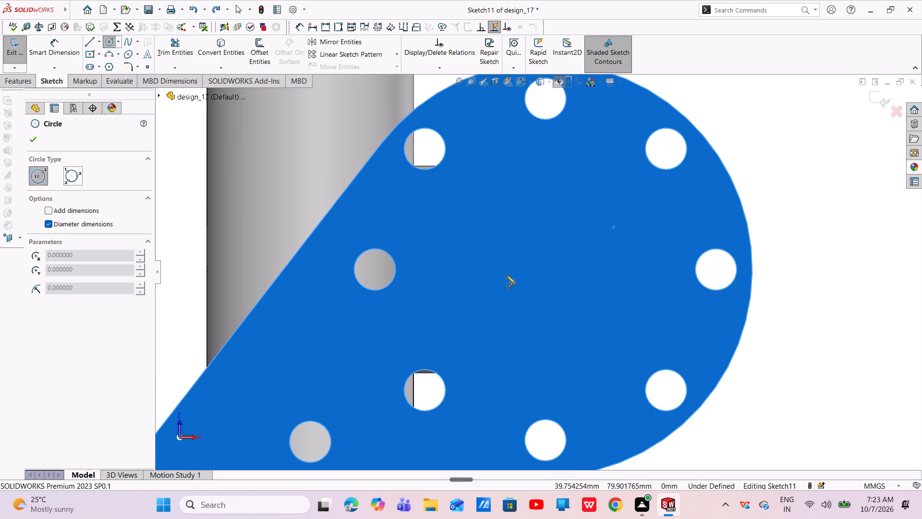
scroll(568, 235, "up", 5)
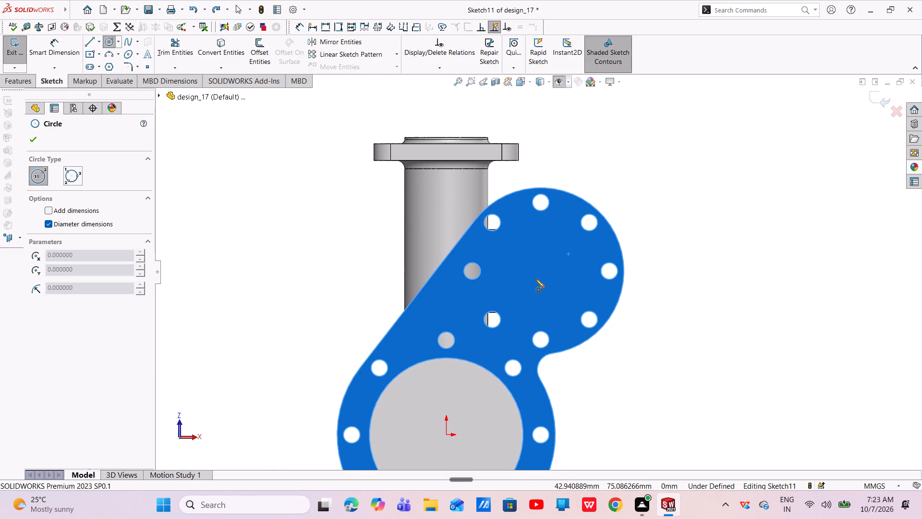
left_click(541, 270)
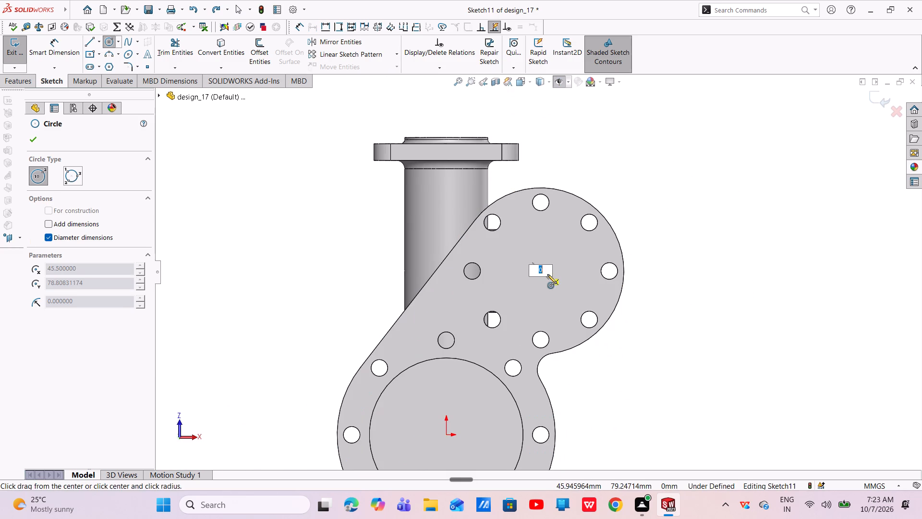
left_click(570, 288)
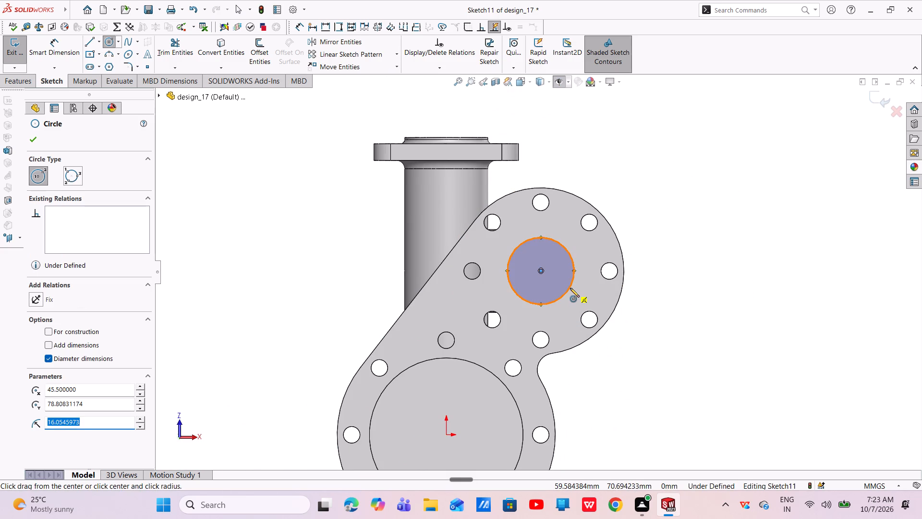
key("BackSpace")
type("15")
key("Return")
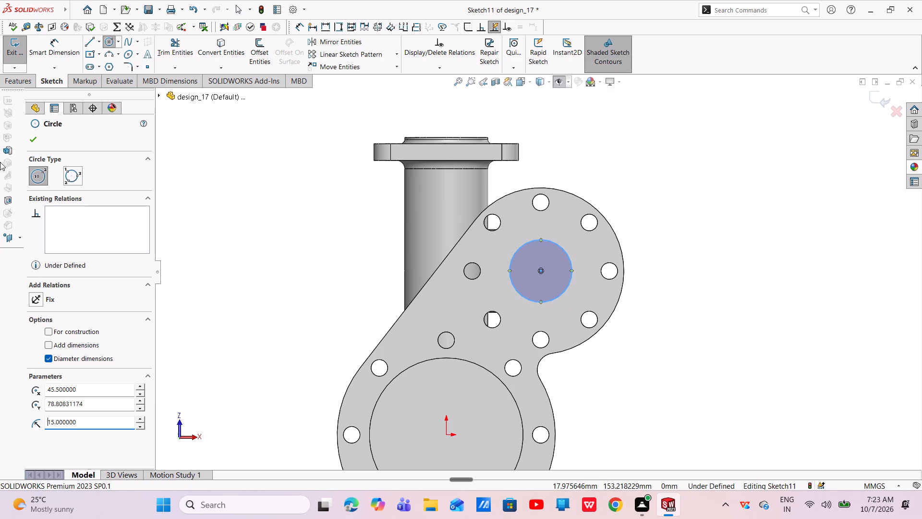
left_click(29, 143)
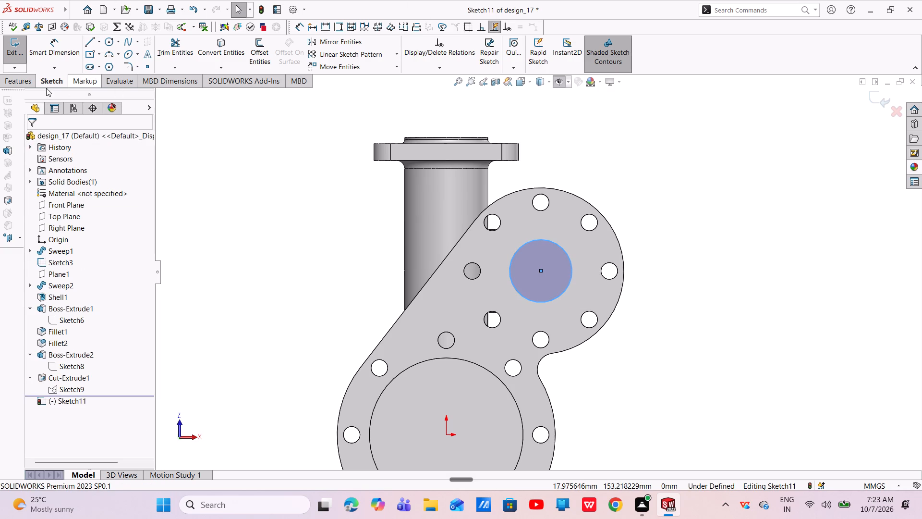
Start an extruded cut from the smaller lobe's circle with a blind depth of 8 mm.
left_click(1, 86)
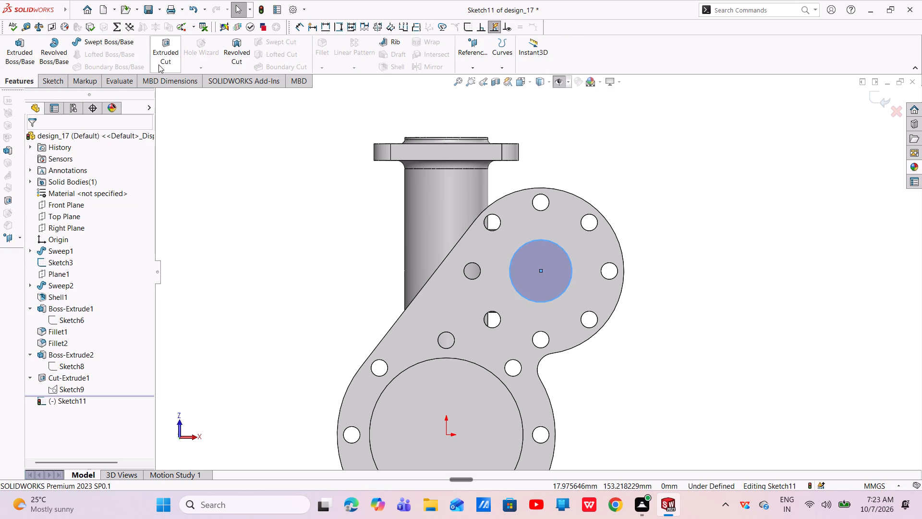
left_click(159, 64)
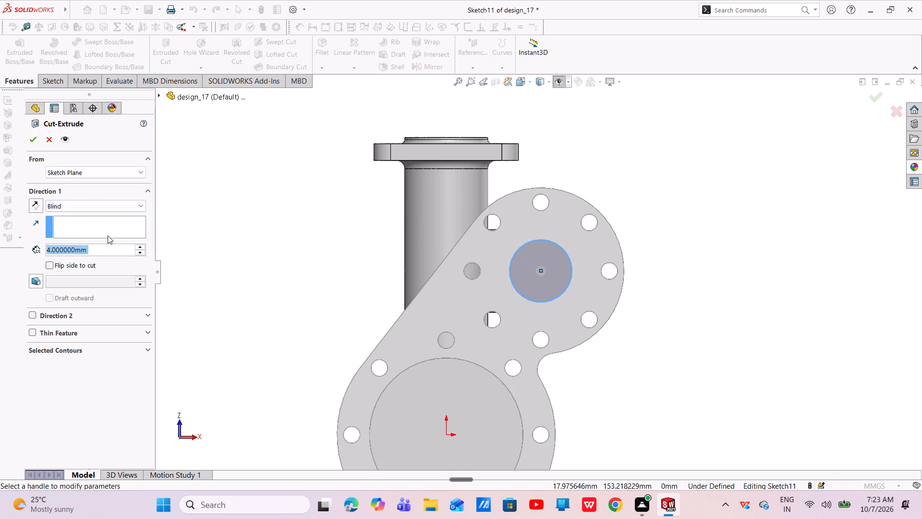
key("BackSpace")
key("8")
key("Return")
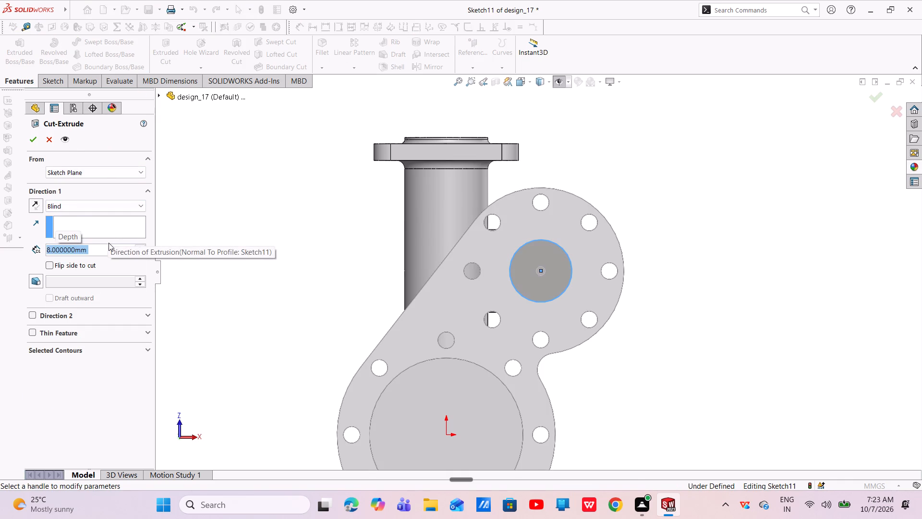
middle_click_drag(550, 289, 425, 293)
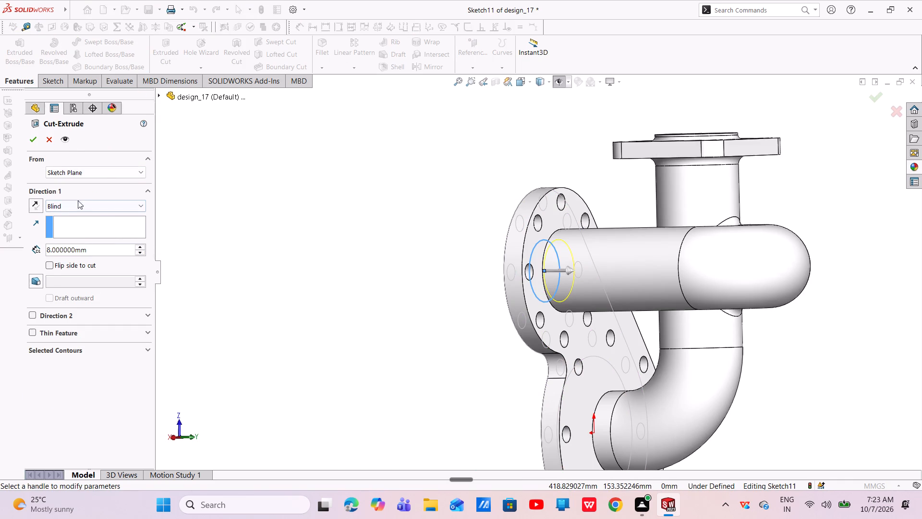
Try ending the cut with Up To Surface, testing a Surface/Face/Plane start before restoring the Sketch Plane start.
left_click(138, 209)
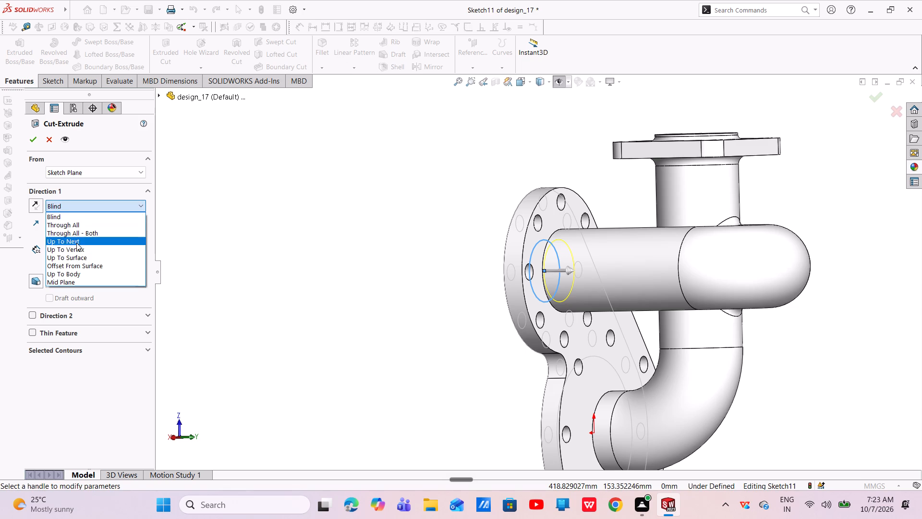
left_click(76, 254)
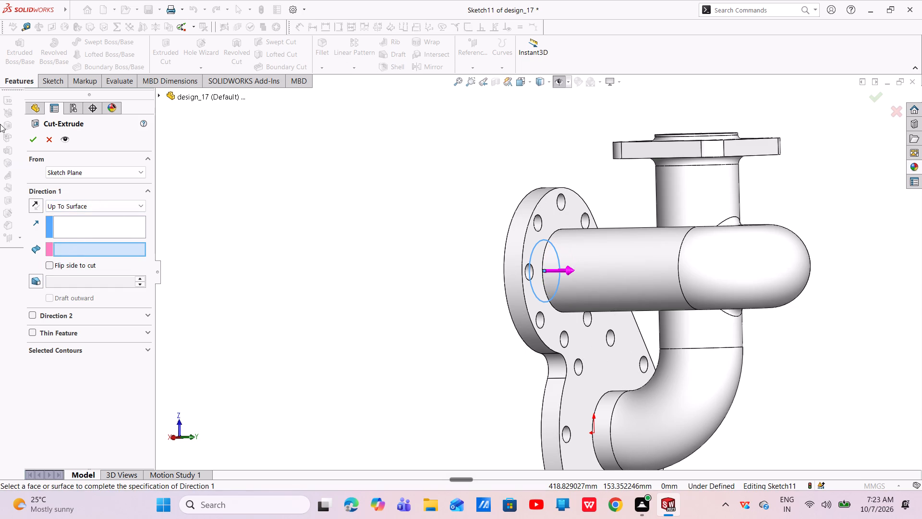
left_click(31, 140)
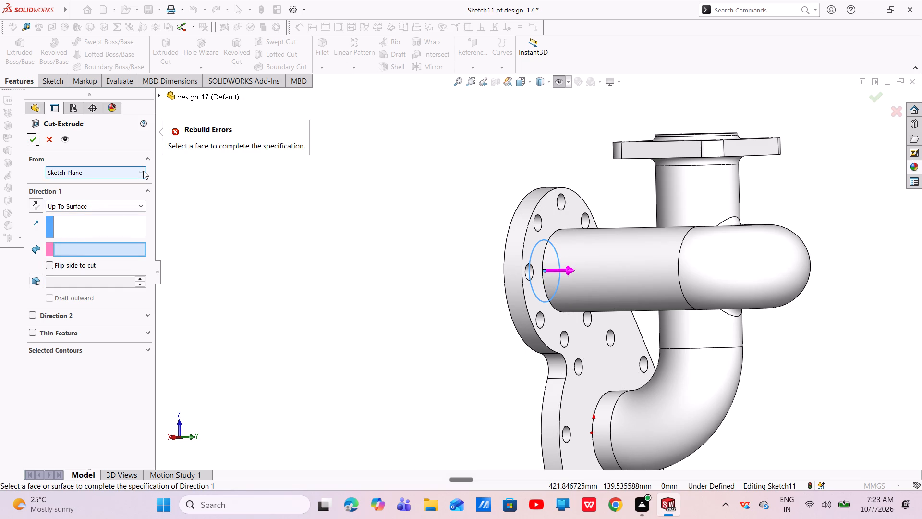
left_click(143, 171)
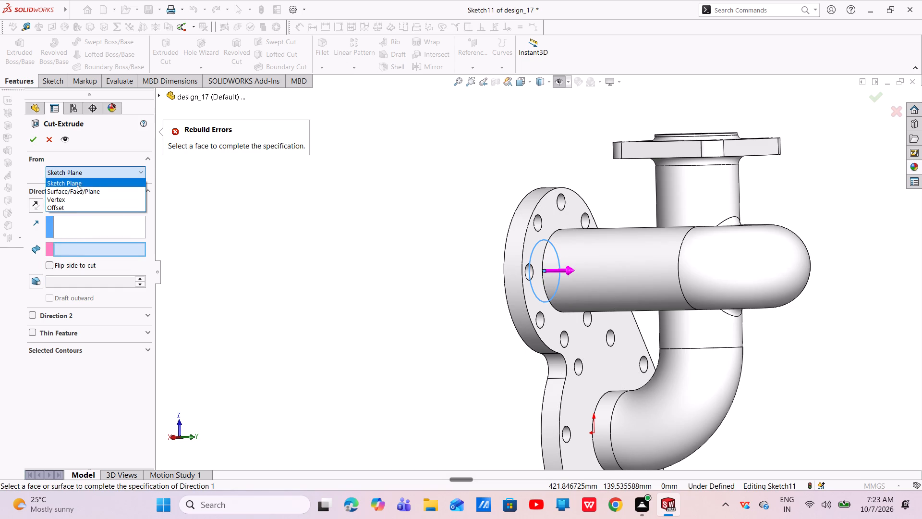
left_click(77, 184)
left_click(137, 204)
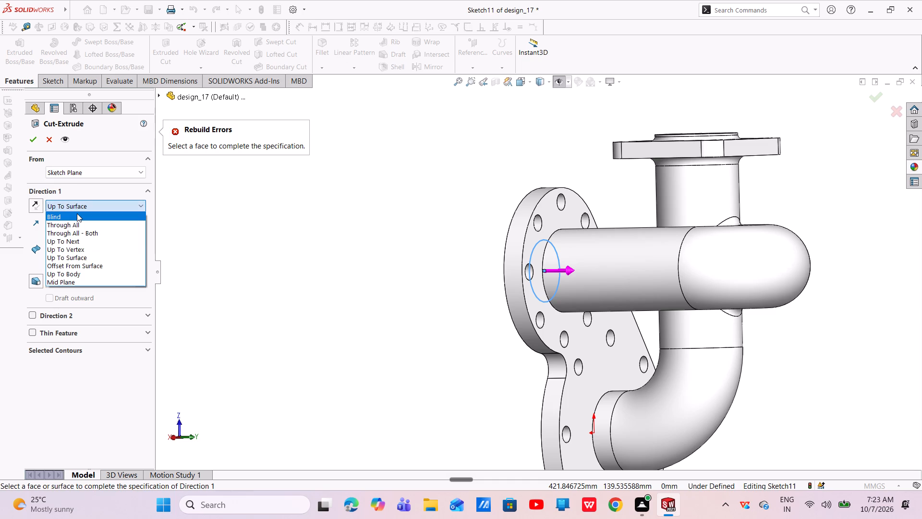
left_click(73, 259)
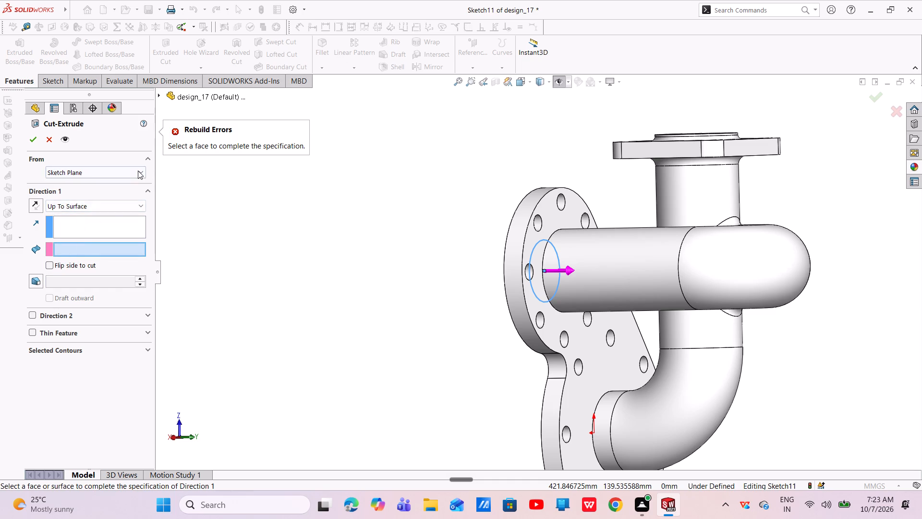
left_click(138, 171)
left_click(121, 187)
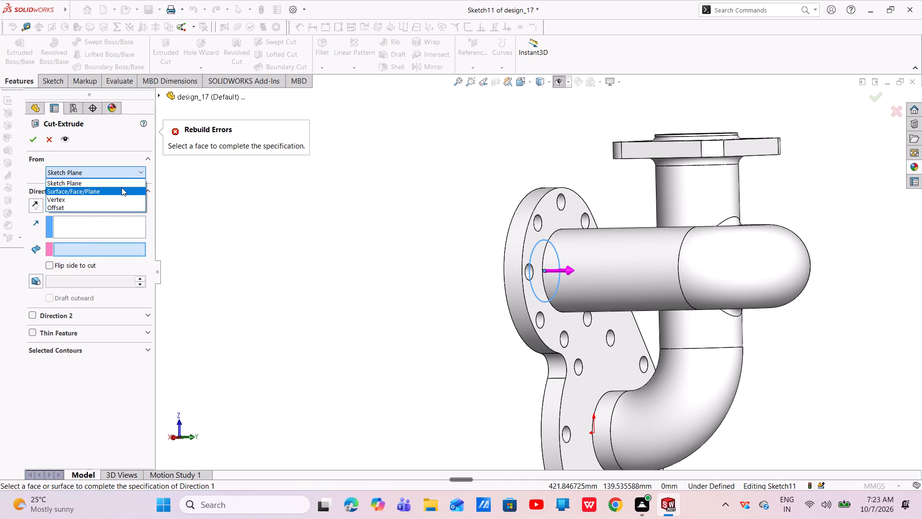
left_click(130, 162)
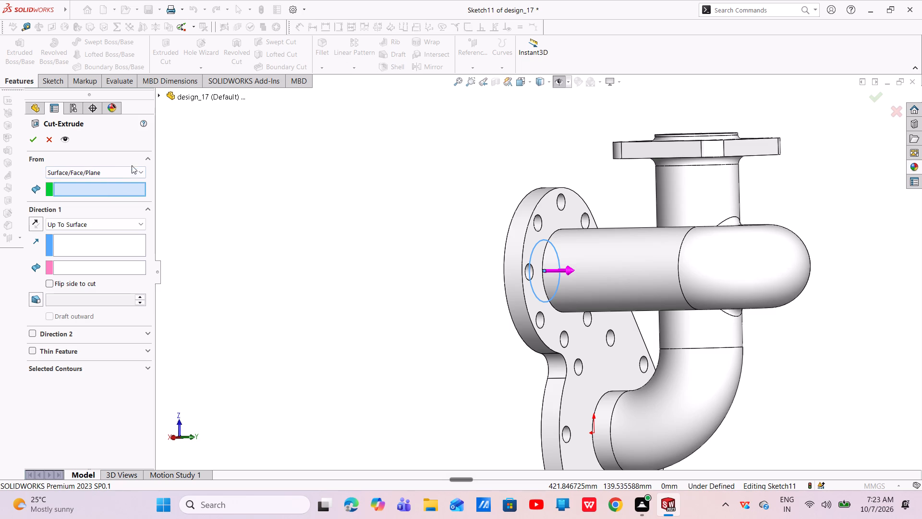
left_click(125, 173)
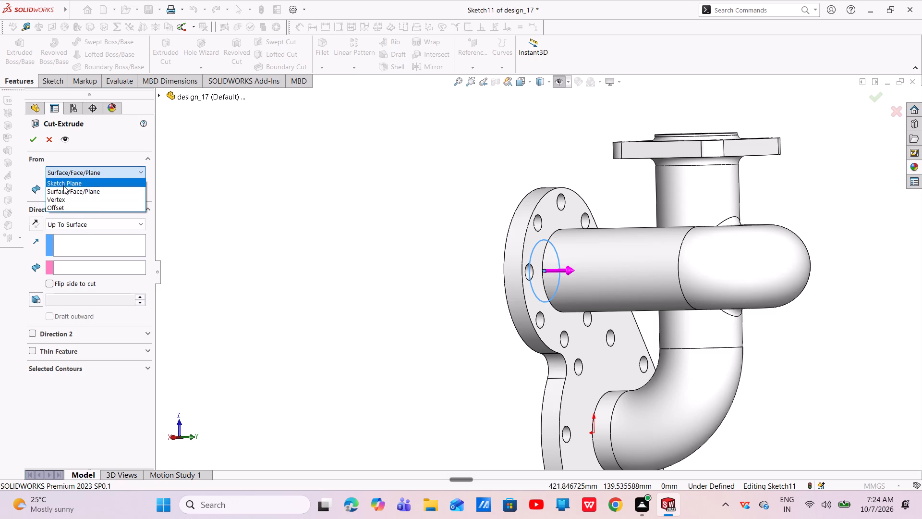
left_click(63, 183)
Set the cut's end condition to Up To Next and complete the smaller lobe's bore.
left_click(143, 205)
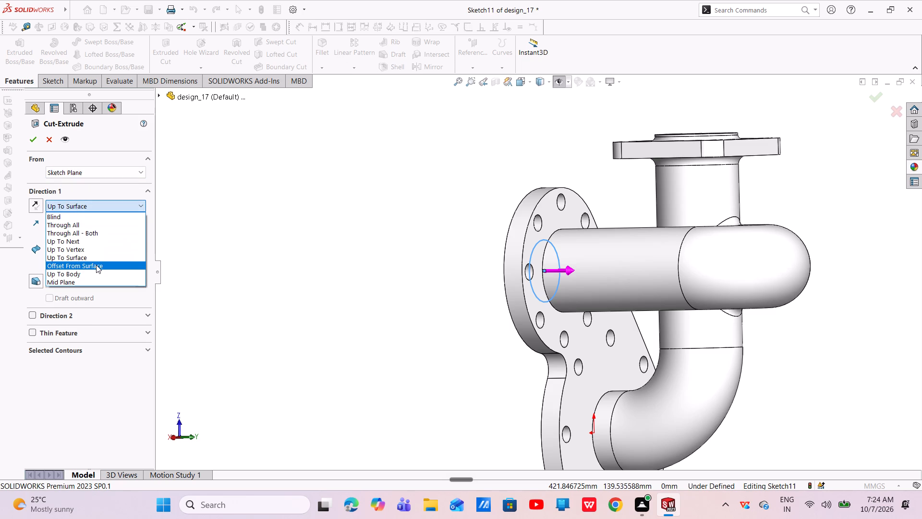
left_click(87, 239)
left_click(36, 139)
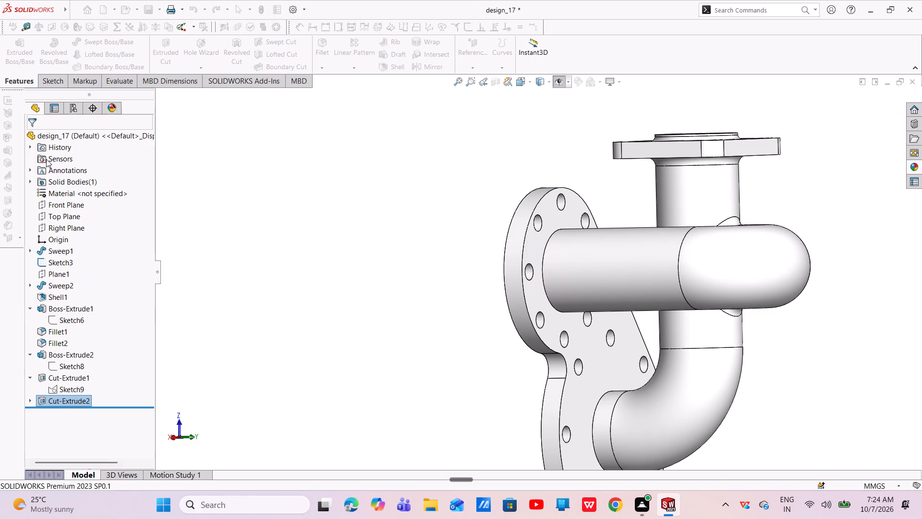
Examine the new bore in the smaller lobe and the pipe manifold from several angles.
middle_click_drag(468, 283, 649, 286)
scroll(500, 285, "up", 4)
middle_click_drag(498, 279, 442, 309)
scroll(463, 290, "up", 4)
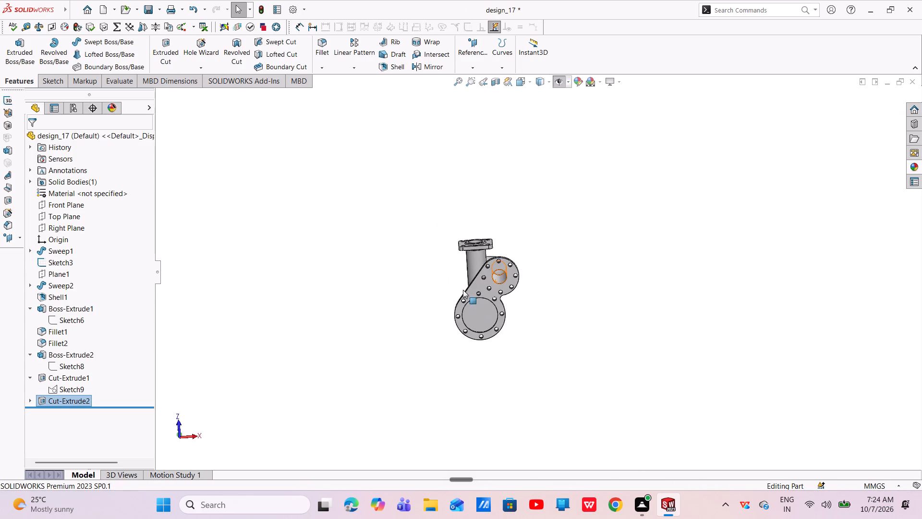
scroll(531, 284, "down", 5)
scroll(428, 292, "up", 5)
middle_click_drag(674, 302, 507, 304)
middle_click_drag(513, 326, 531, 337)
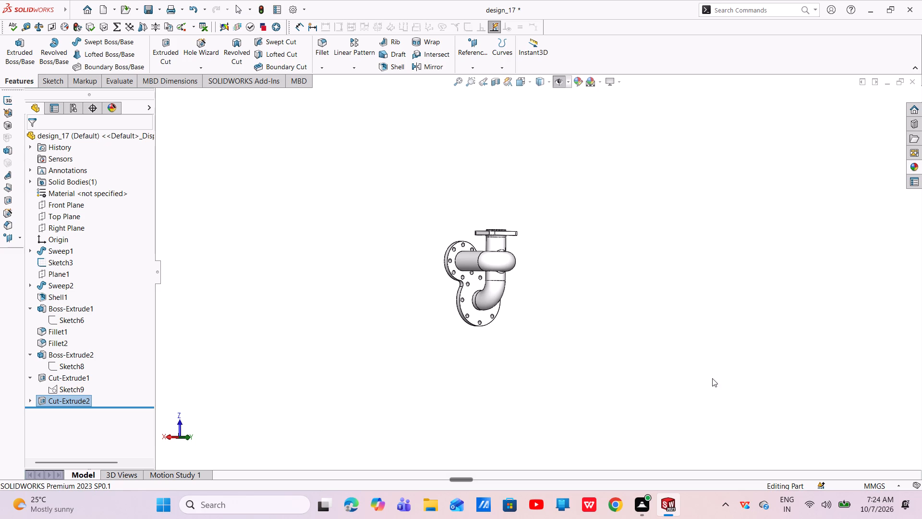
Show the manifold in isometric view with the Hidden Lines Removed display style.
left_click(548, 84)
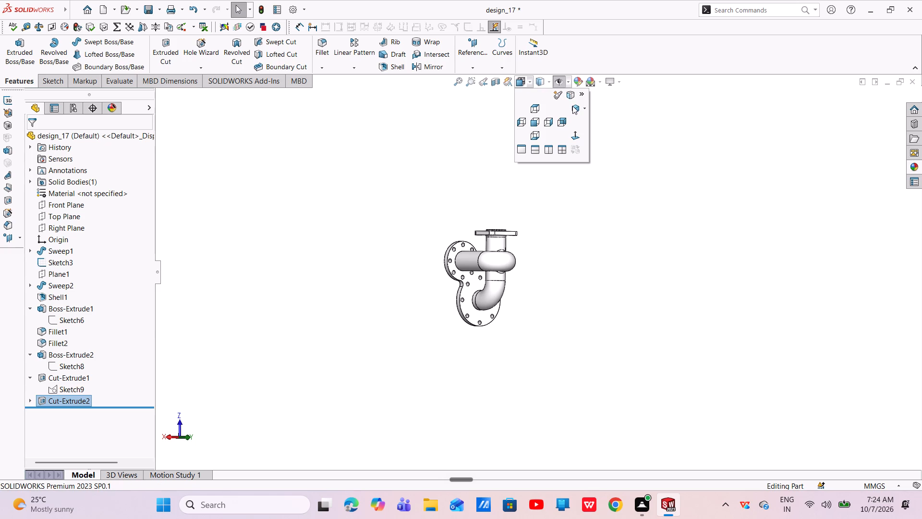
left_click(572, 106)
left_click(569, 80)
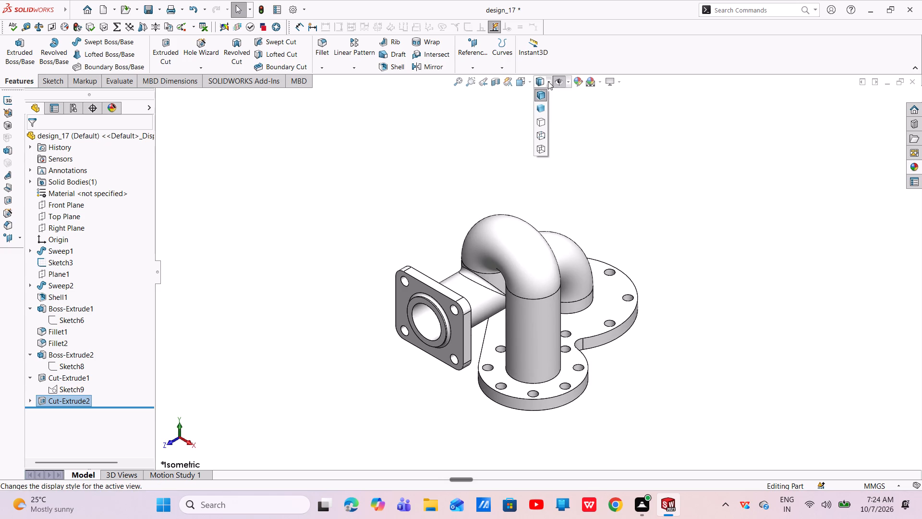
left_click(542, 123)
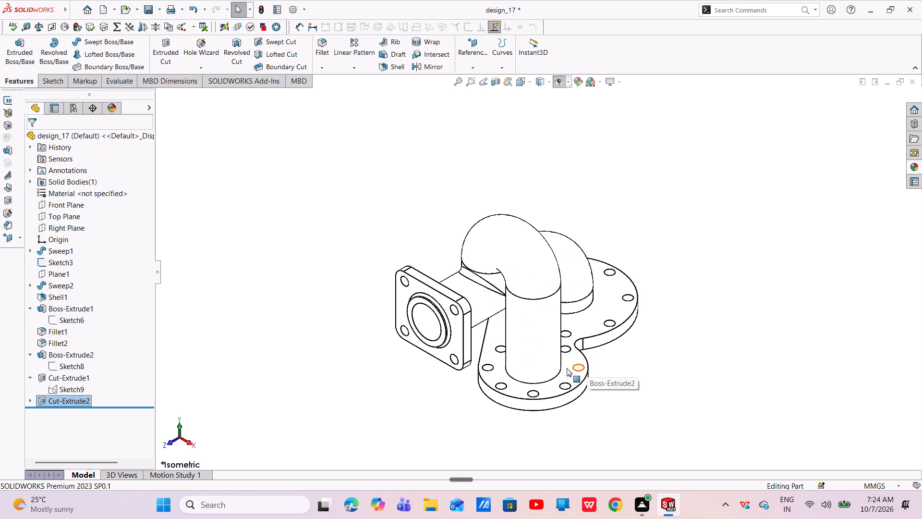
Start a new sketch on the Right Plane with the Hidden Lines Visible display style.
left_click(67, 228)
left_click(115, 219)
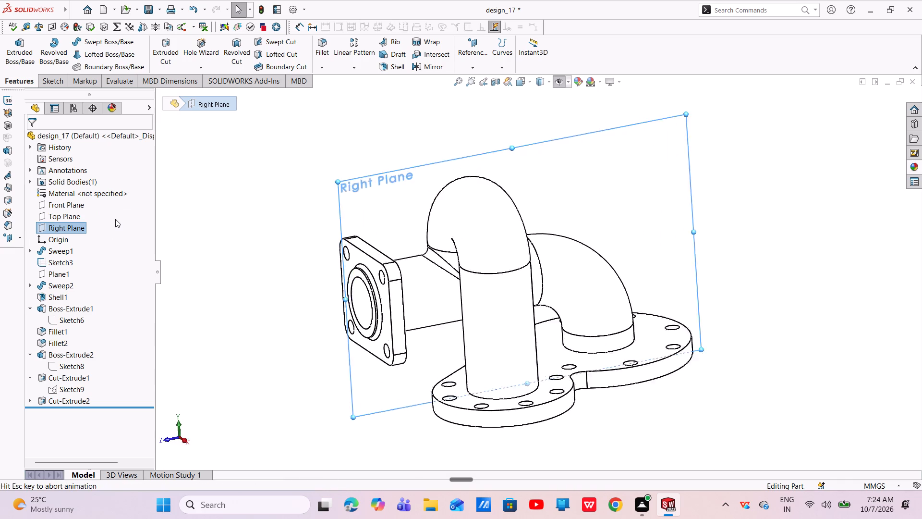
left_click(58, 228)
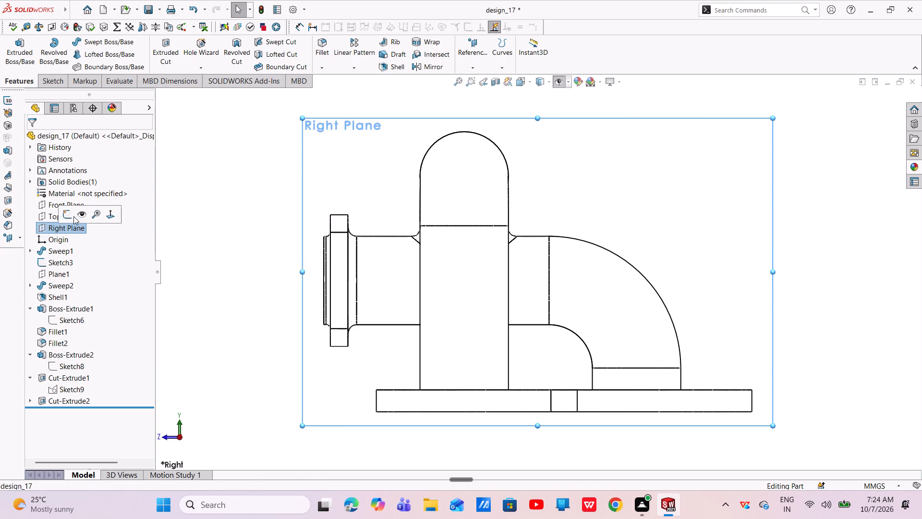
left_click(102, 233)
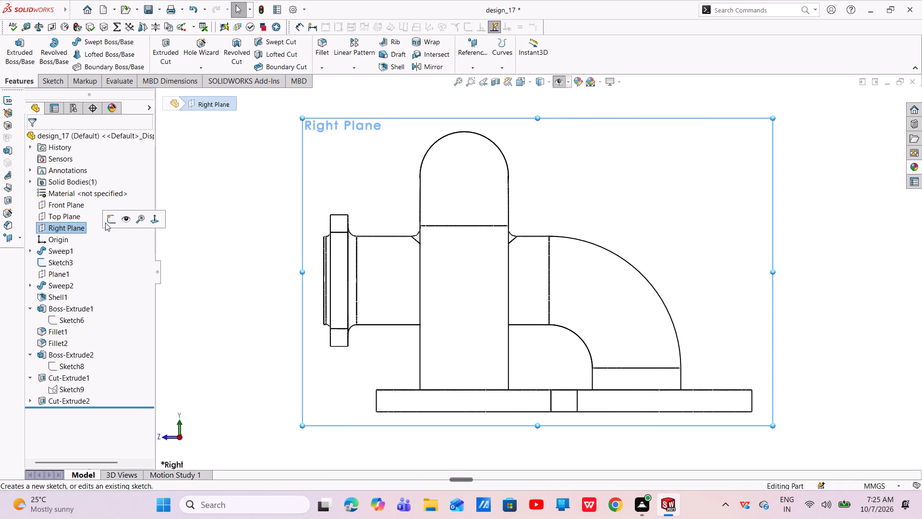
left_click(107, 222)
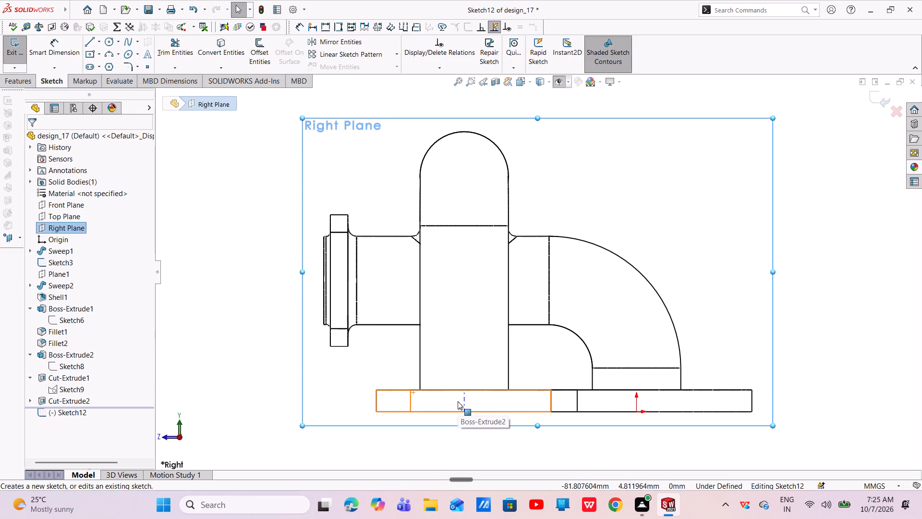
left_click(548, 85)
left_click(544, 136)
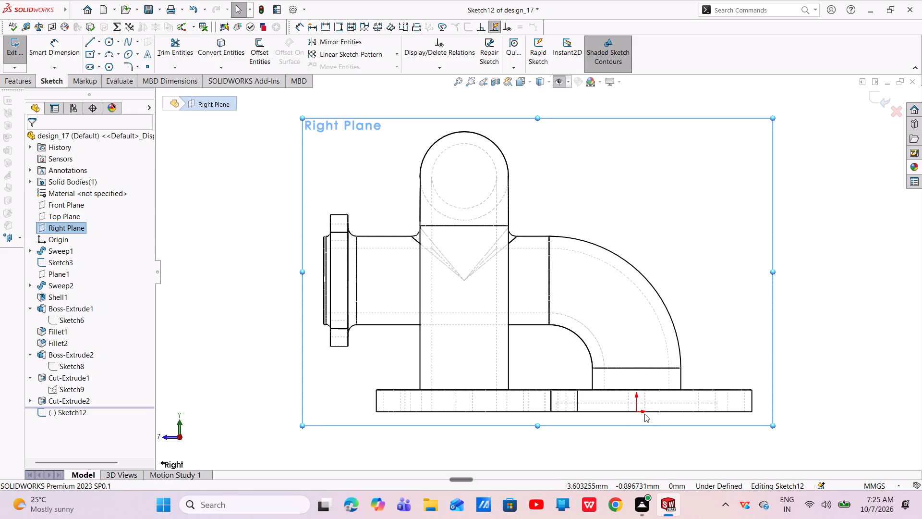
Sketch a 16 mm vertical line down from the midpoint of the bent pipe's lower end, and a horizontal line about 24.8 mm long.
scroll(644, 414, "down", 3)
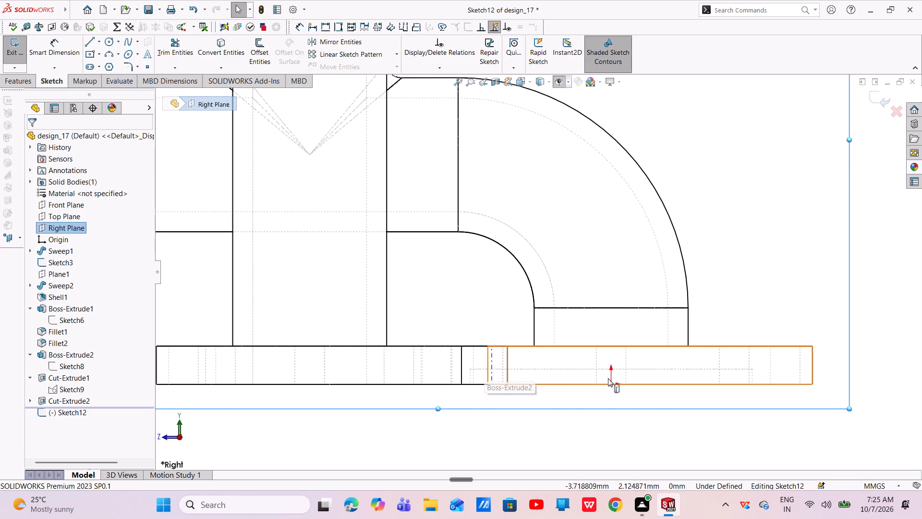
scroll(631, 388, "down", 3)
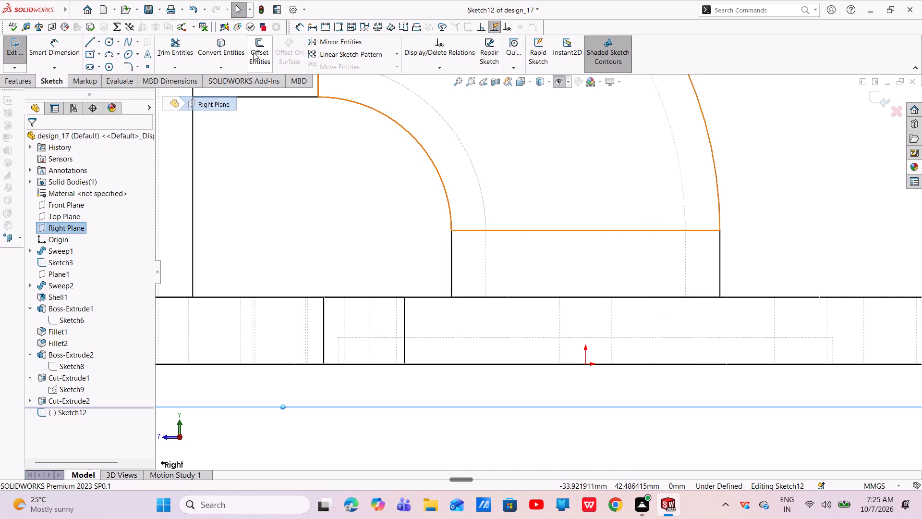
left_click(88, 45)
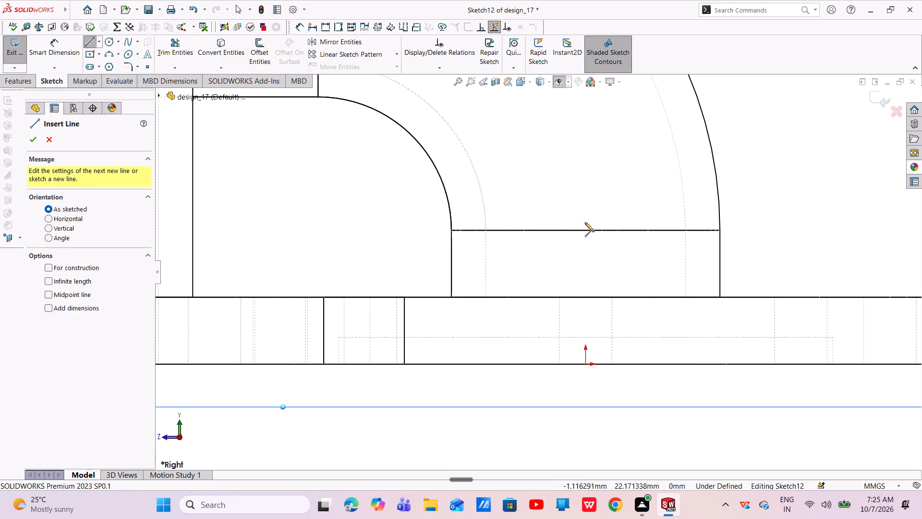
left_click(586, 230)
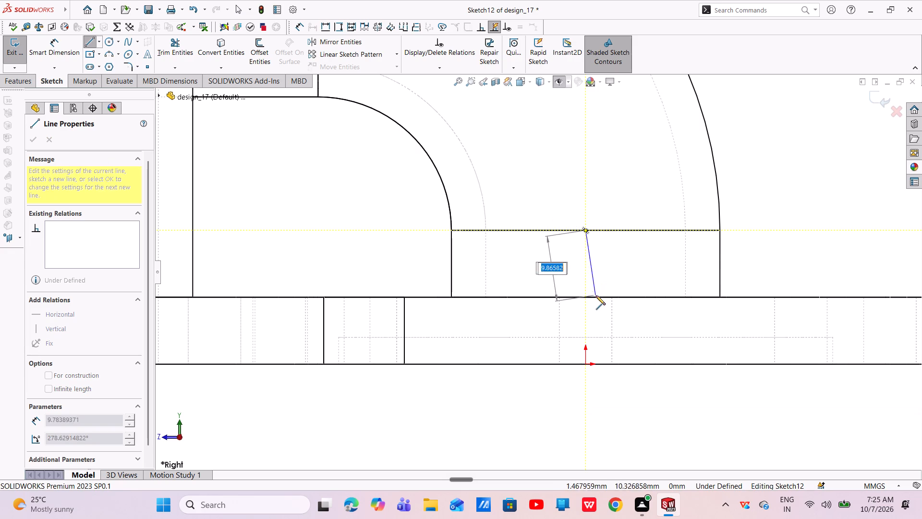
left_click(584, 338)
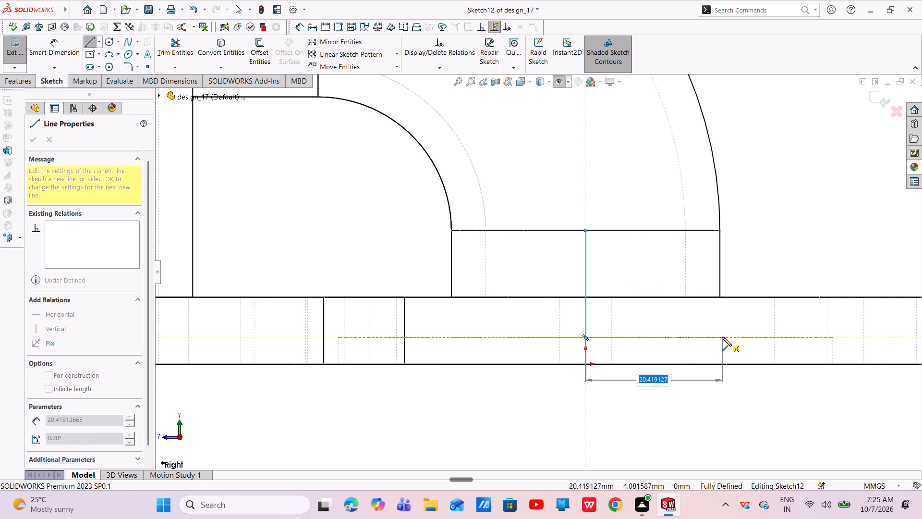
left_click(752, 337)
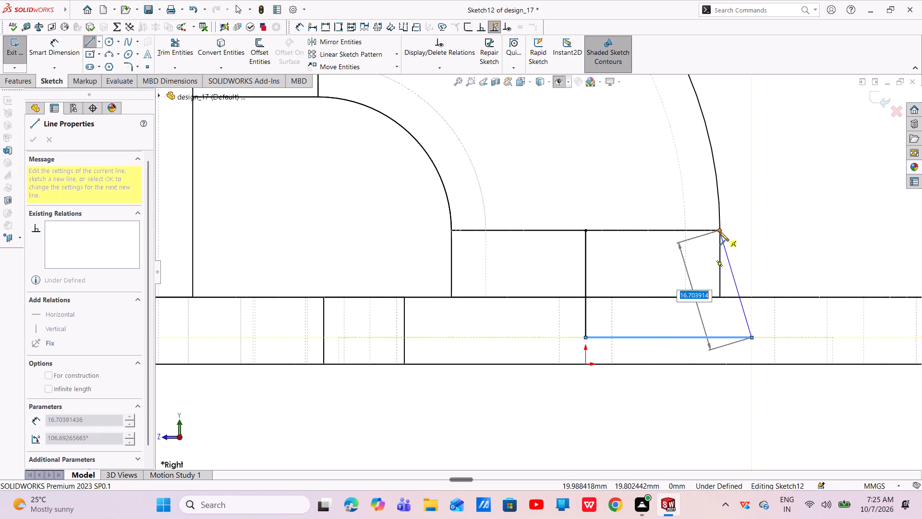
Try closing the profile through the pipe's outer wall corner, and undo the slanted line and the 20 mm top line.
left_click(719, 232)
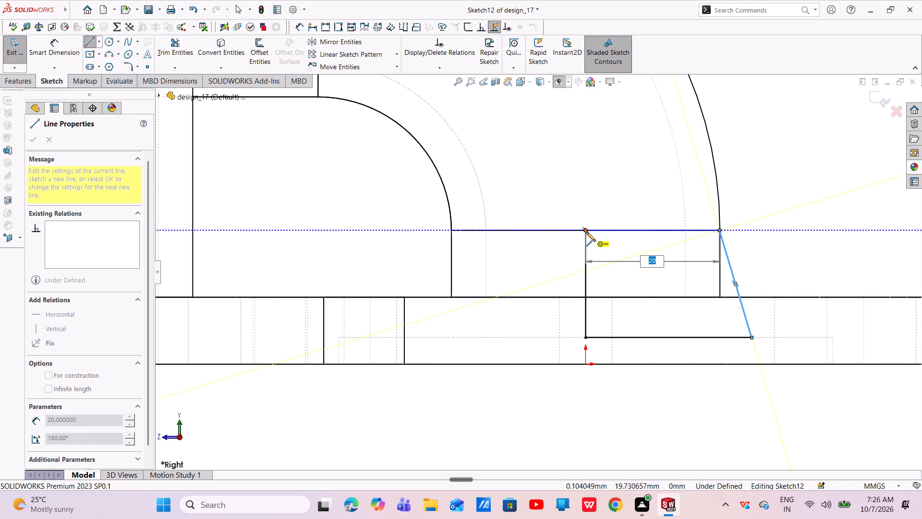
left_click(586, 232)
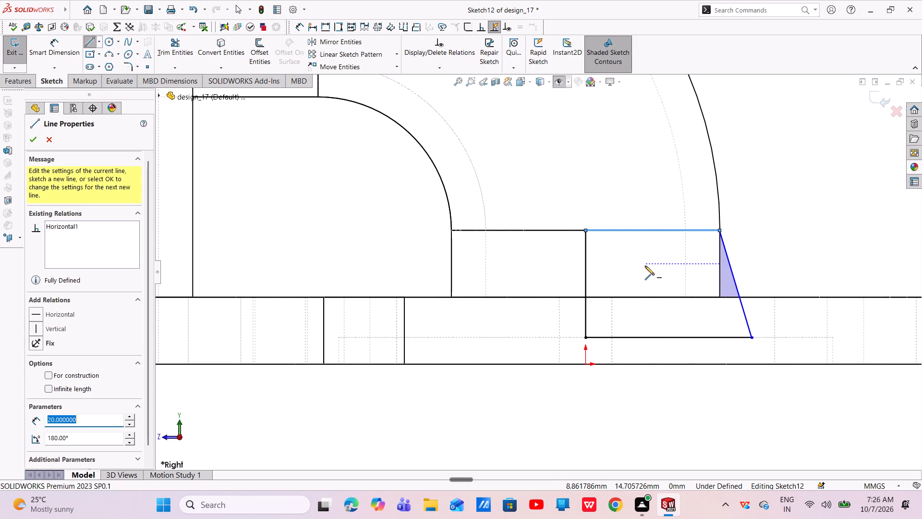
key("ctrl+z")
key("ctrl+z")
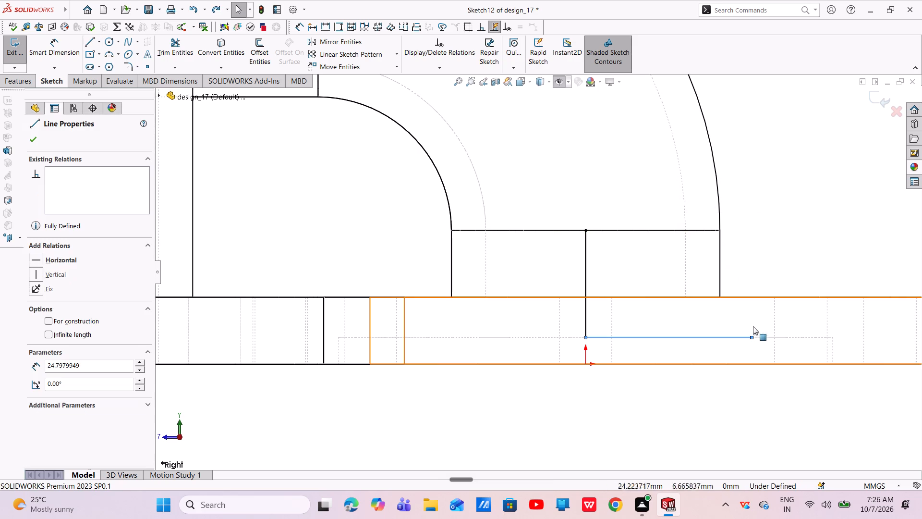
Close the profile with a slanted line to the pipe's inner wall and a horizontal line about 15 mm long back to the midpoint.
left_click(84, 41)
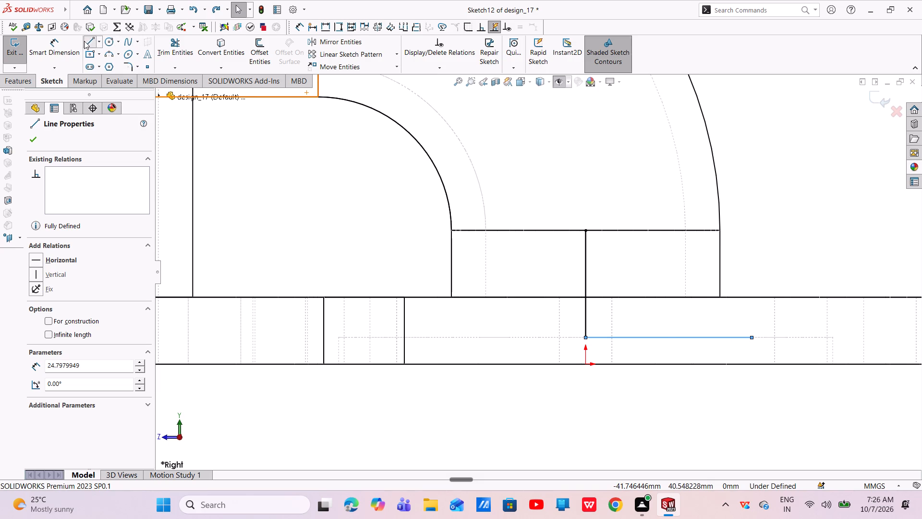
left_click(751, 338)
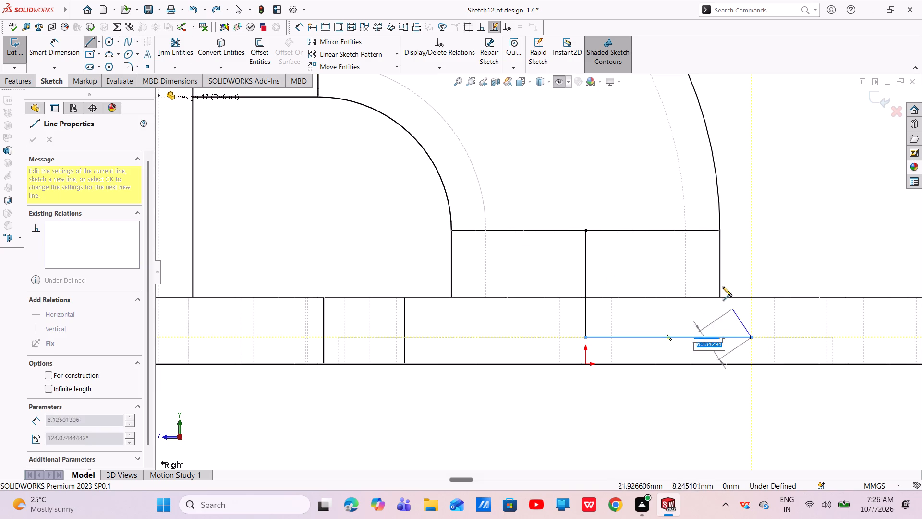
left_click(686, 231)
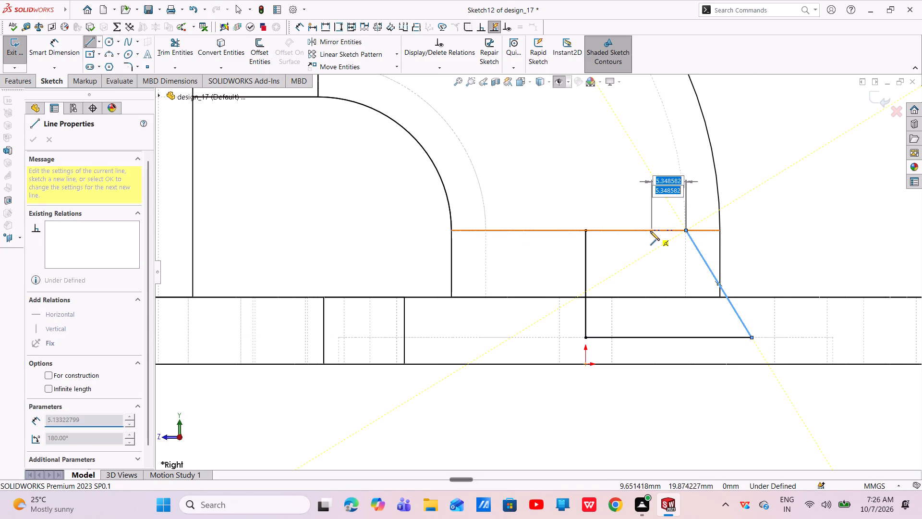
left_click(585, 230)
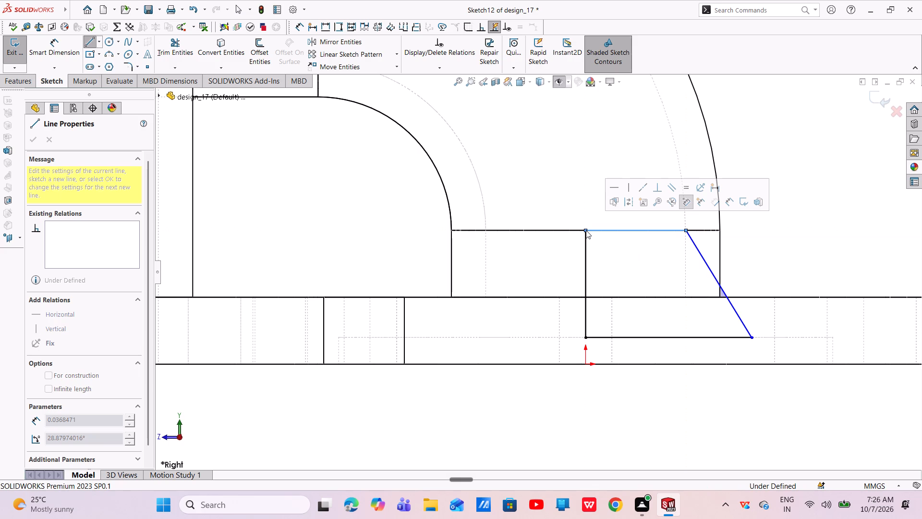
key("Escape")
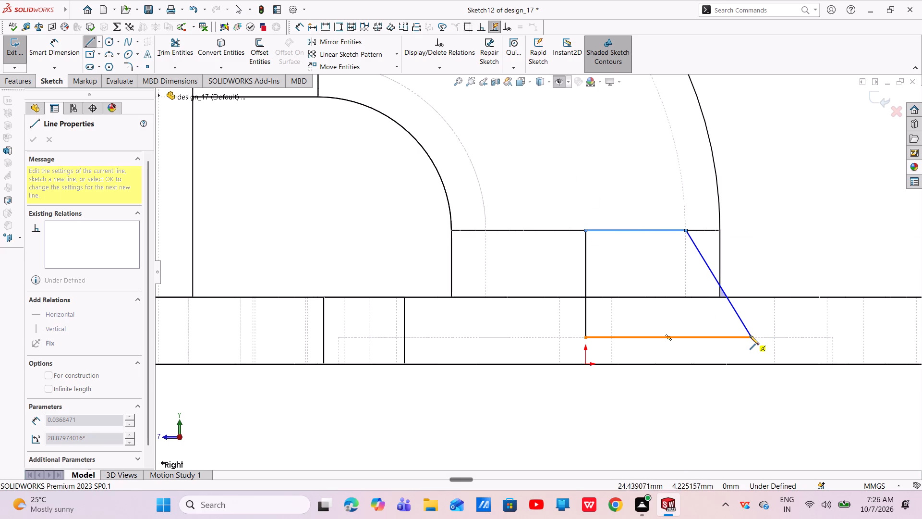
Sketch an outer strip with a short line about 6 mm, a slanted line about 16.25 mm to the pipe's outer corner, and a 5 mm top line.
left_click(750, 336)
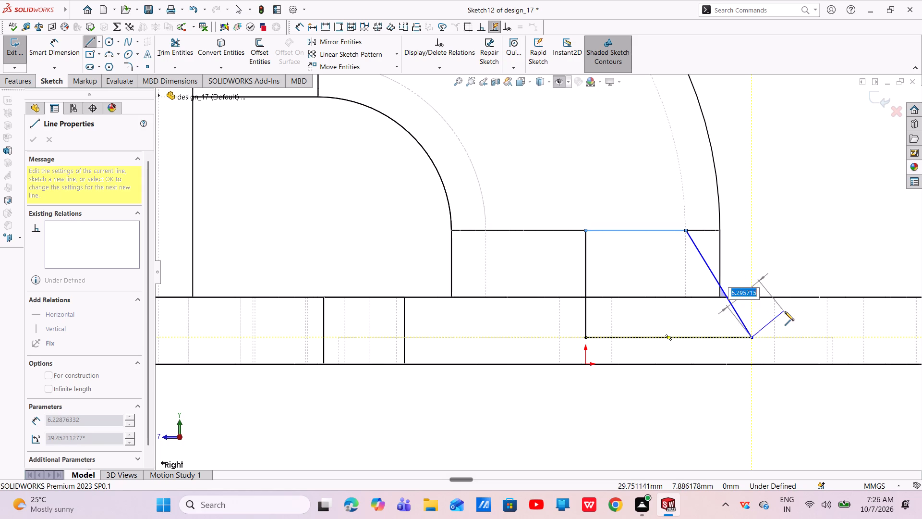
left_click(786, 316)
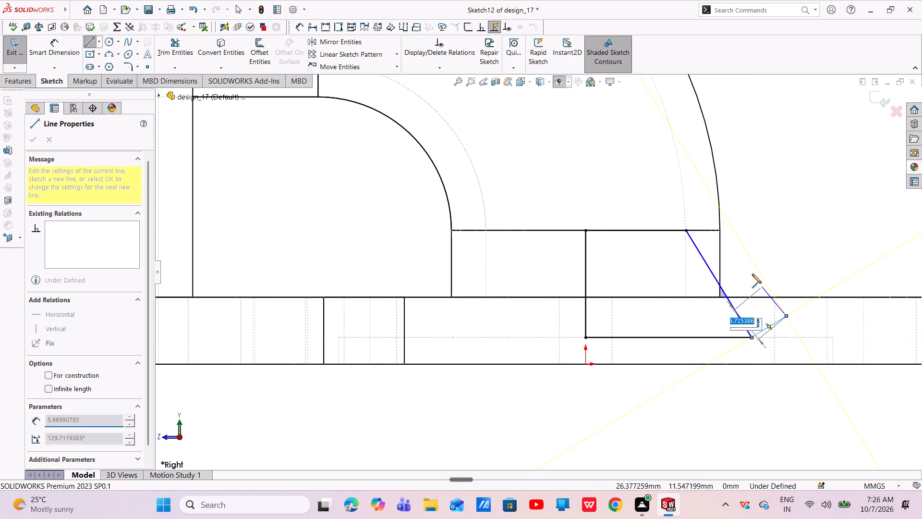
left_click(720, 230)
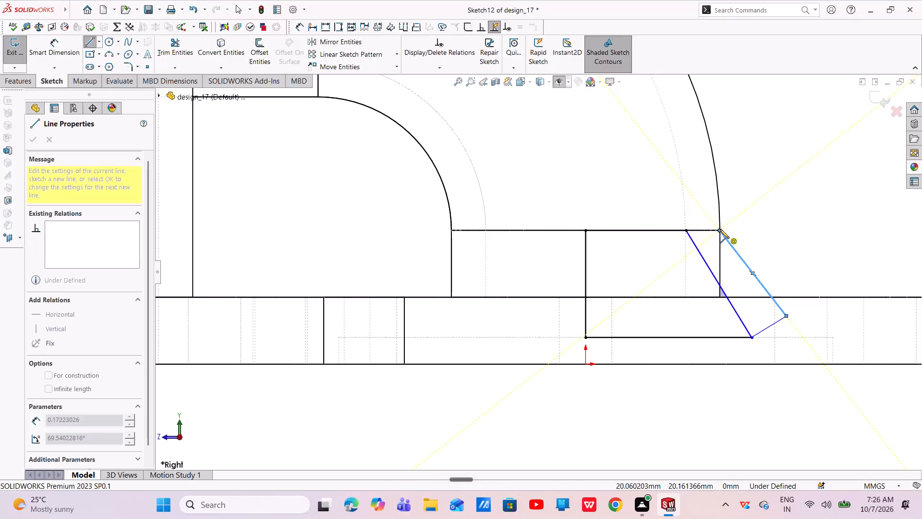
left_click(688, 230)
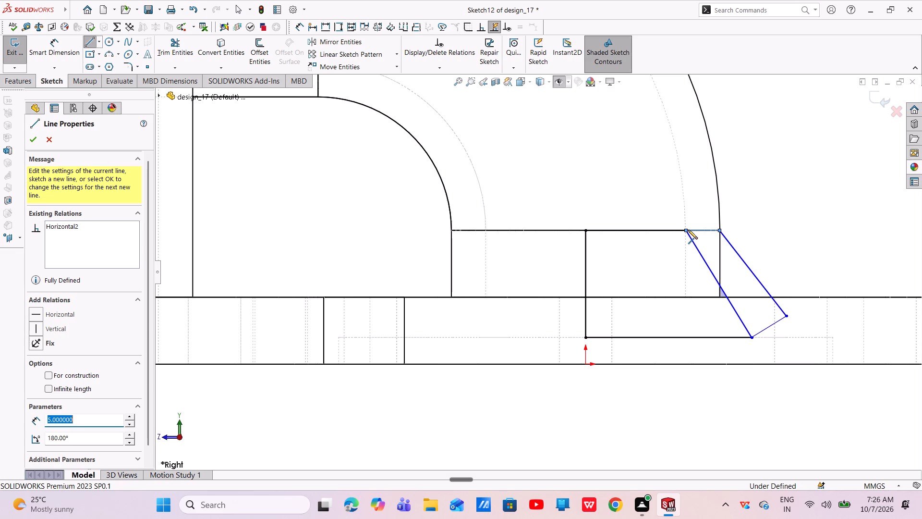
key("Escape")
key("Escape")
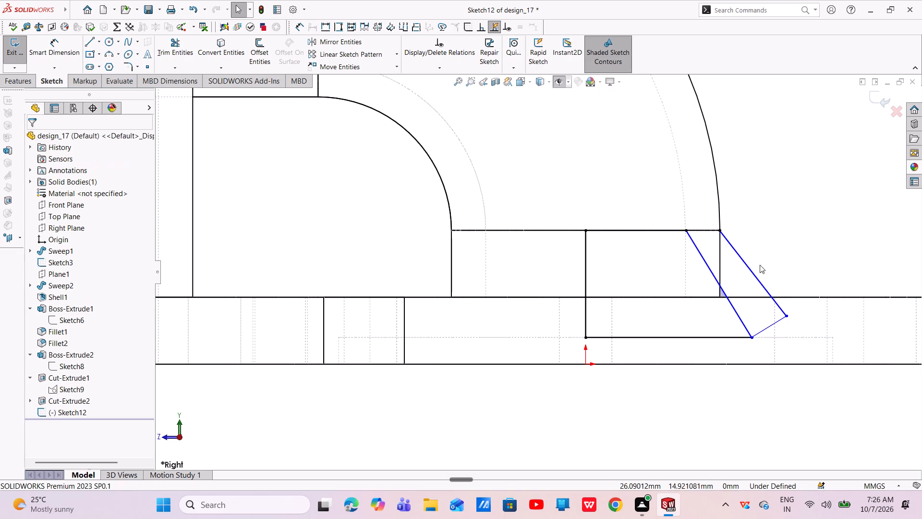
Make the two slanted lines of the profile parallel.
left_click(756, 277)
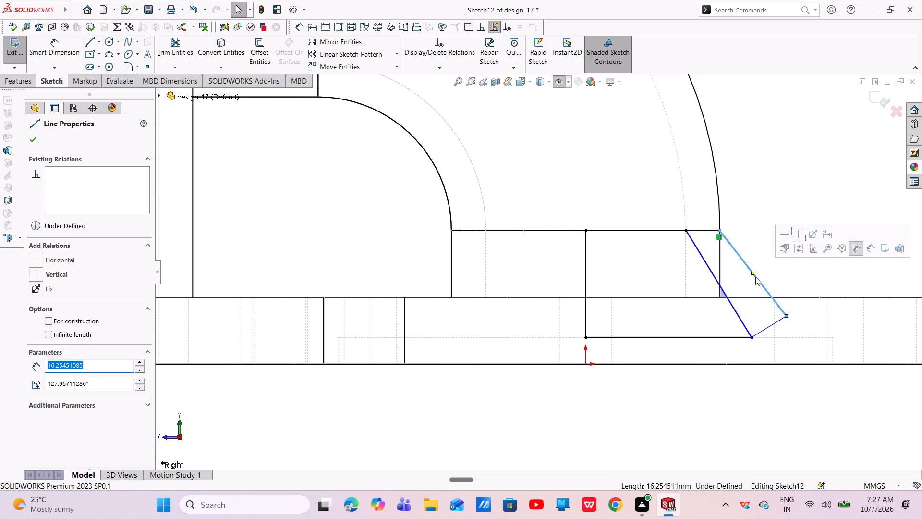
left_click(733, 303, "ctrl")
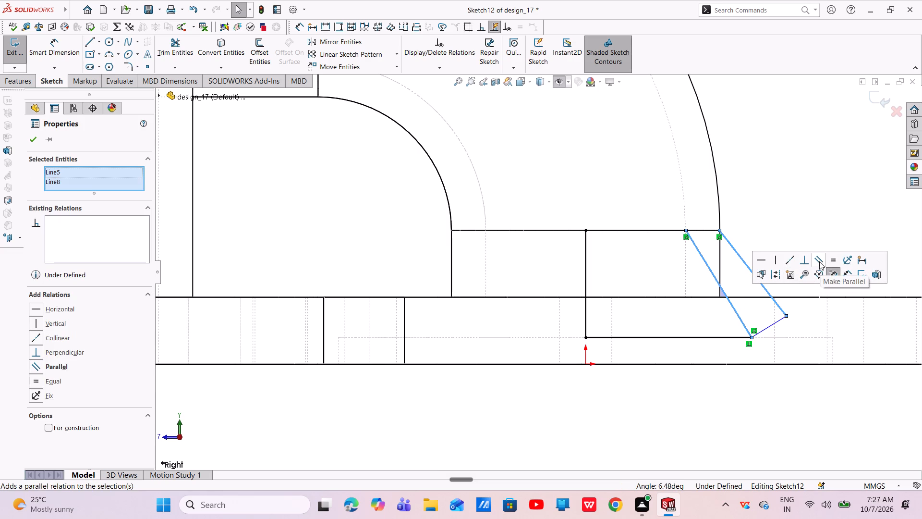
left_click(819, 261)
key("Escape")
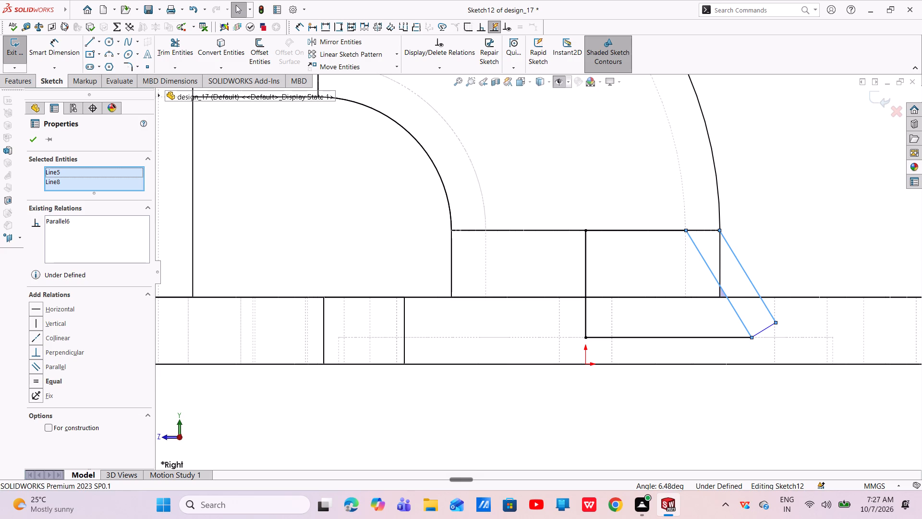
Dimension the angle between the vertical line and the inner slanted line as 45 degrees.
left_click(63, 46)
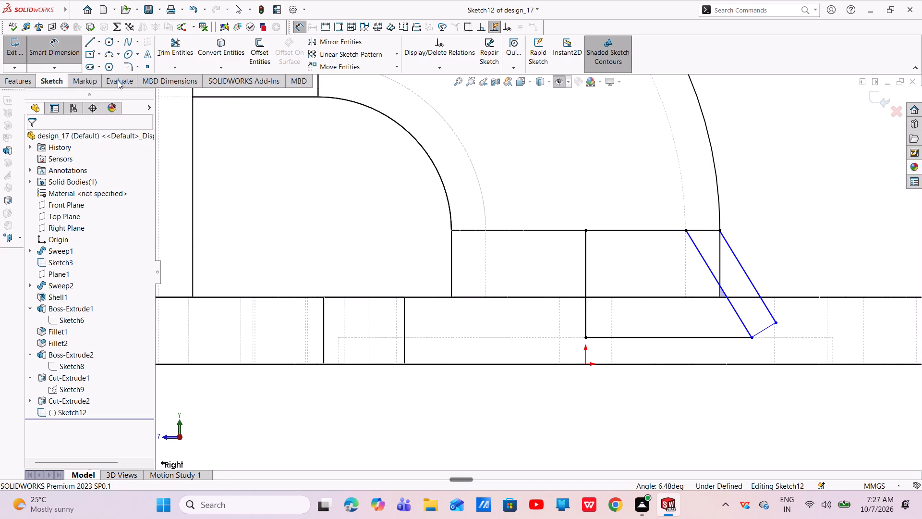
left_click(583, 278)
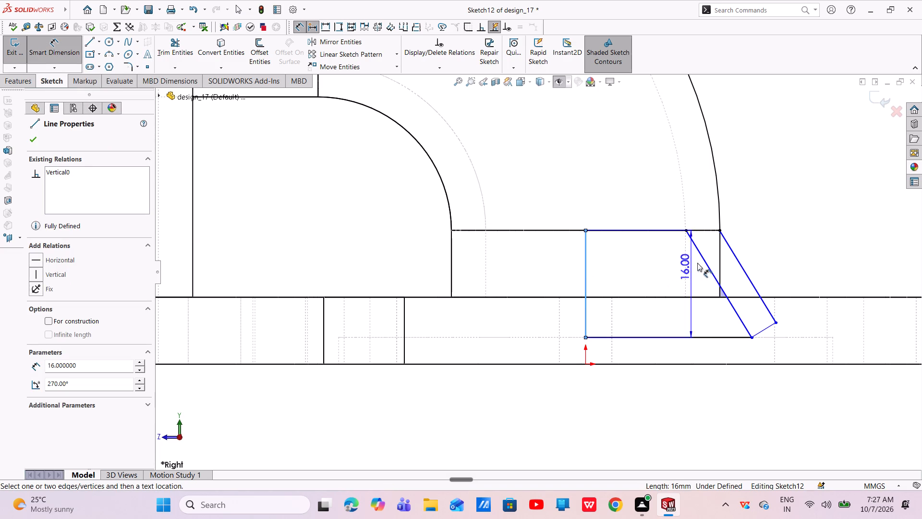
left_click(702, 256)
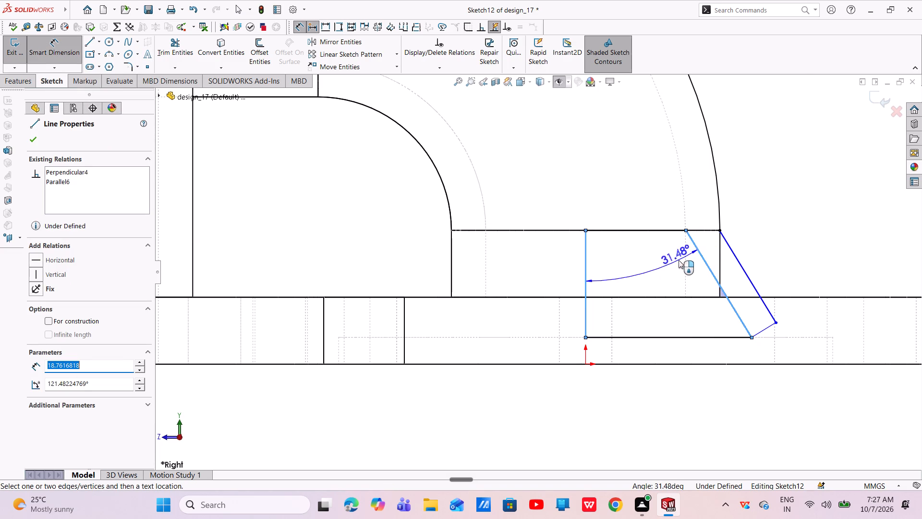
left_click(660, 266)
key("BackSpace")
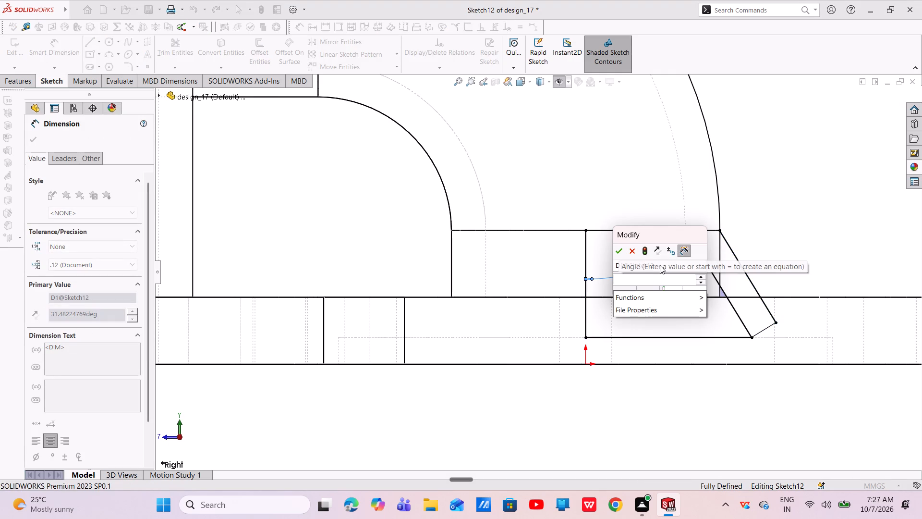
key("4")
key("5")
key("Return")
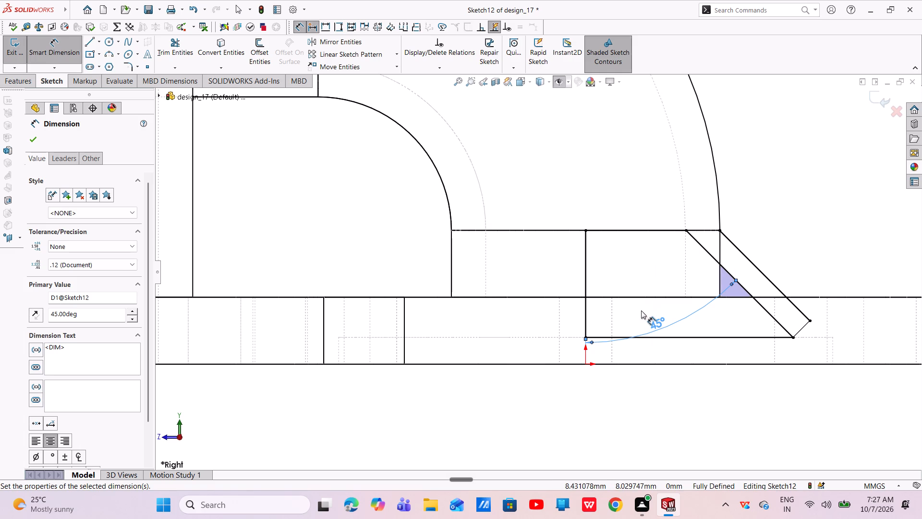
Add a vertical dimension between the profile's upper midpoint and the origin, placed beyond the end of the base flange.
scroll(699, 341, "up", 1)
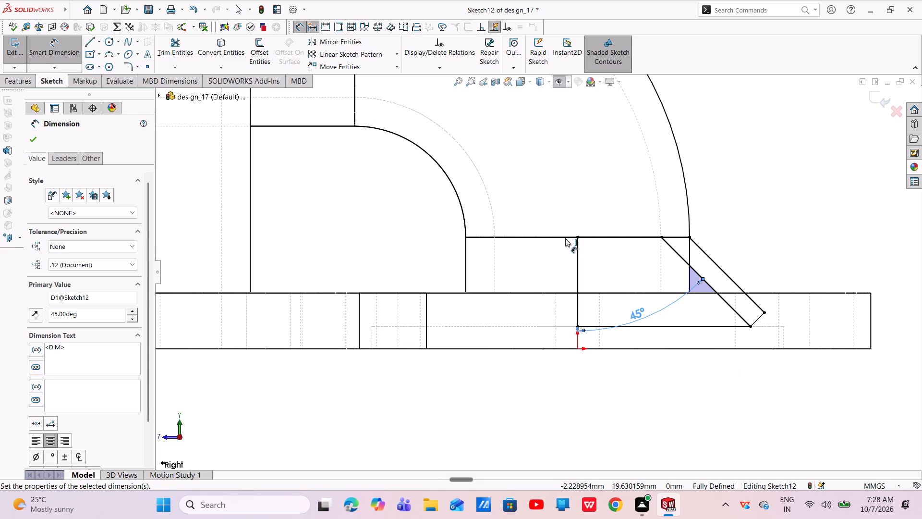
left_click(577, 236)
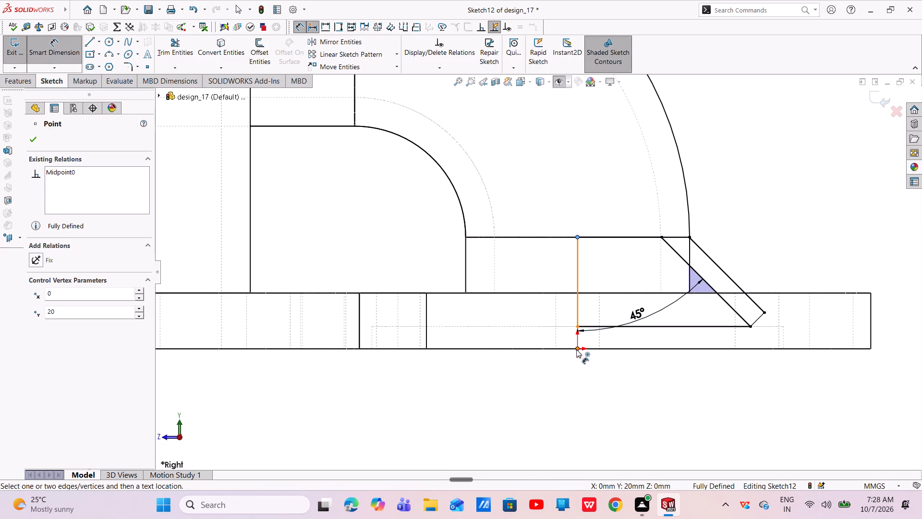
left_click(576, 349)
left_click(906, 318)
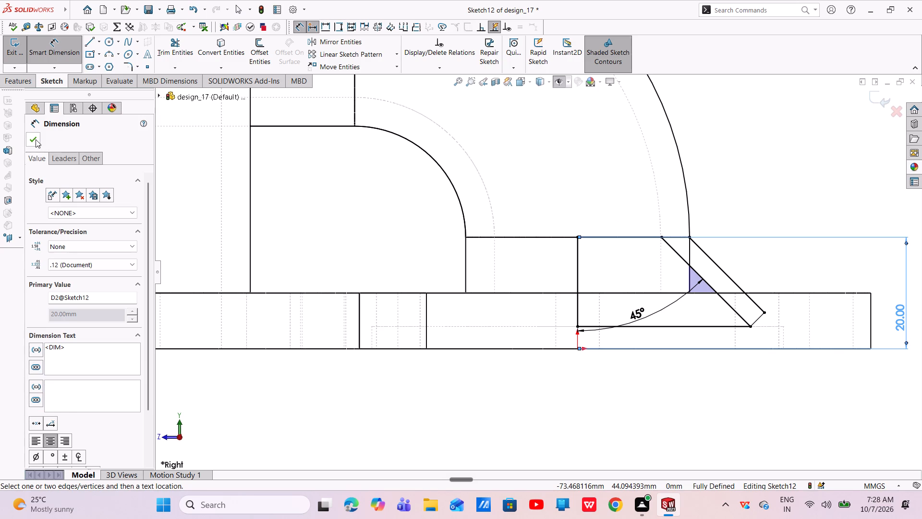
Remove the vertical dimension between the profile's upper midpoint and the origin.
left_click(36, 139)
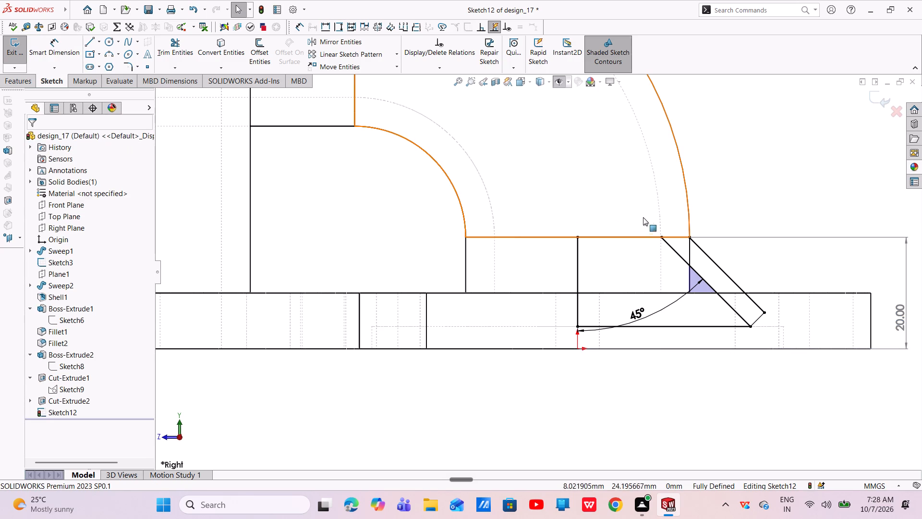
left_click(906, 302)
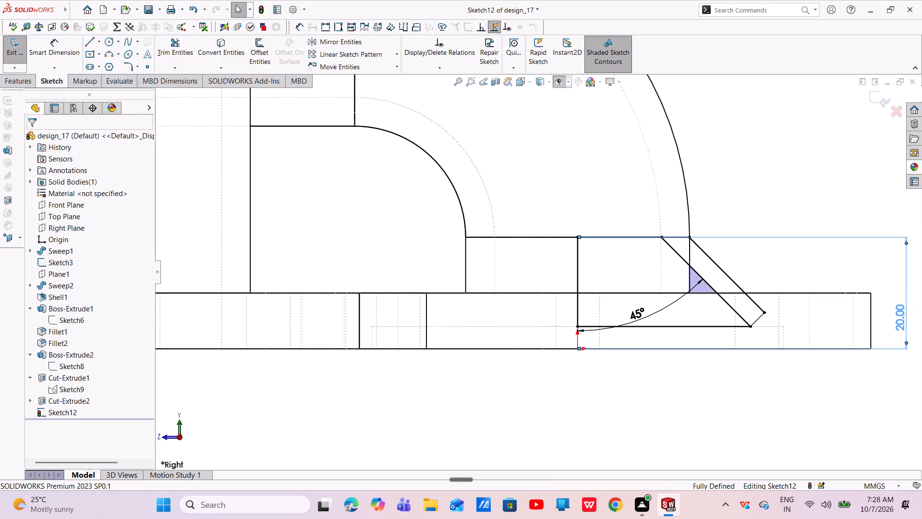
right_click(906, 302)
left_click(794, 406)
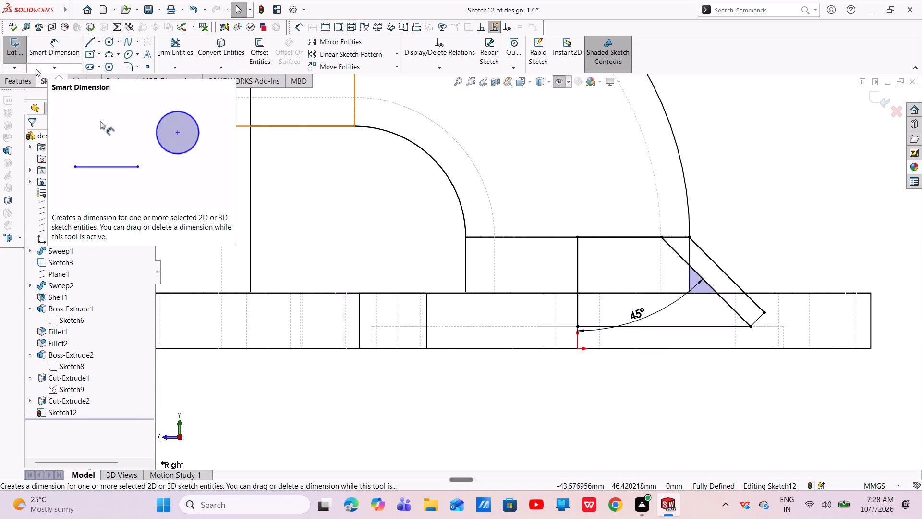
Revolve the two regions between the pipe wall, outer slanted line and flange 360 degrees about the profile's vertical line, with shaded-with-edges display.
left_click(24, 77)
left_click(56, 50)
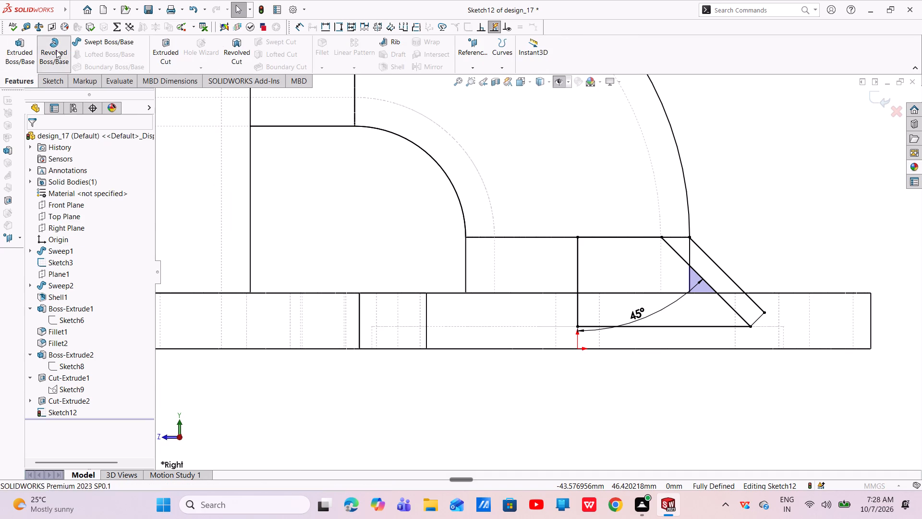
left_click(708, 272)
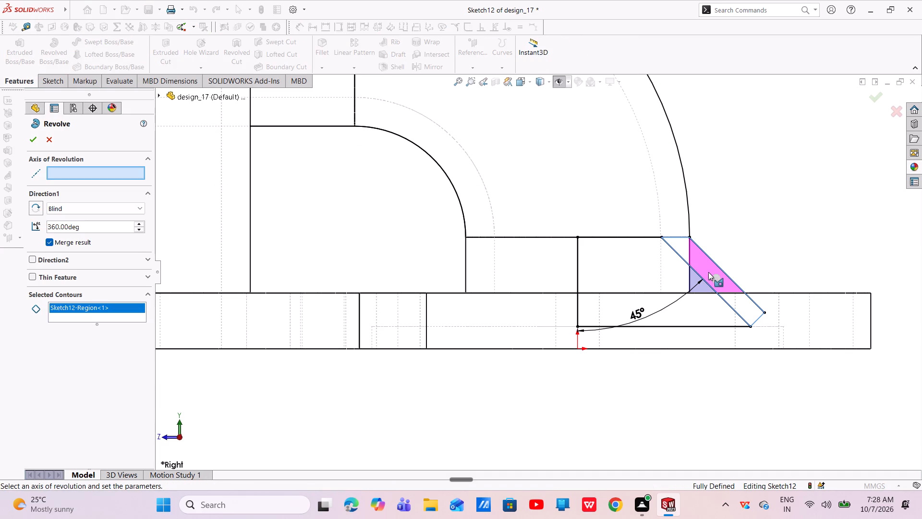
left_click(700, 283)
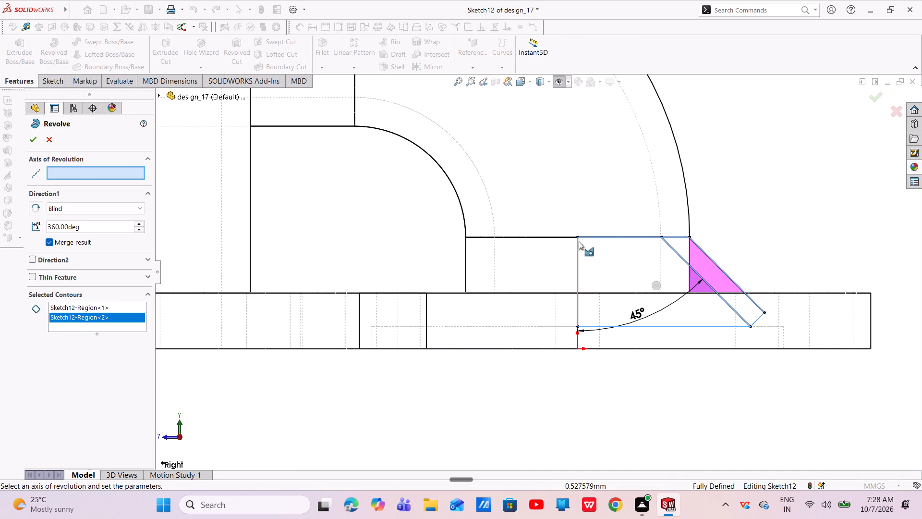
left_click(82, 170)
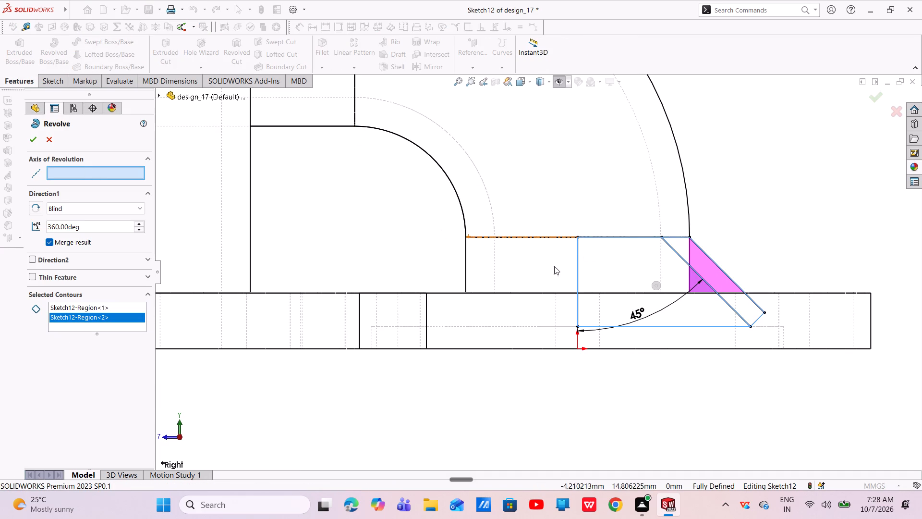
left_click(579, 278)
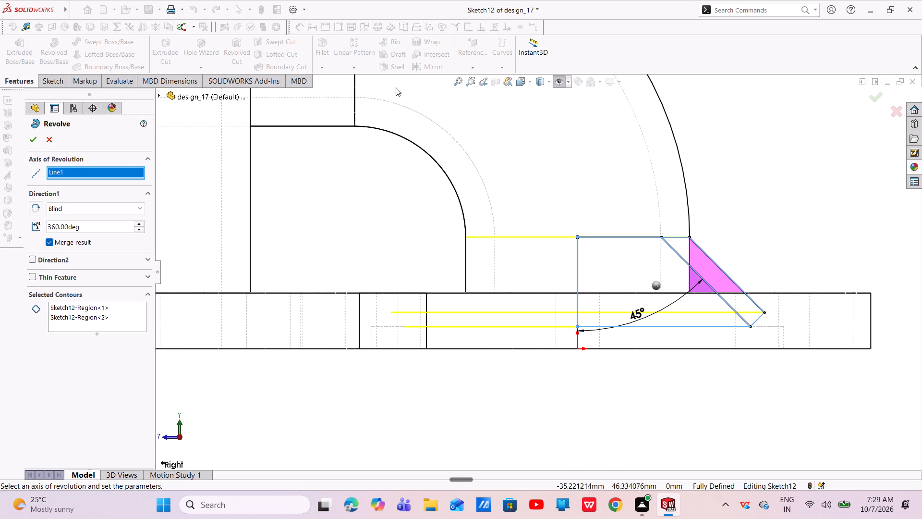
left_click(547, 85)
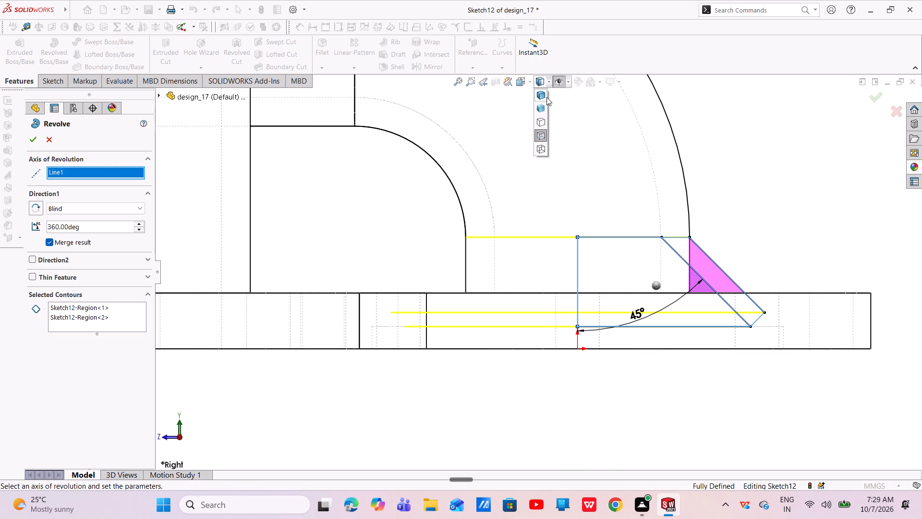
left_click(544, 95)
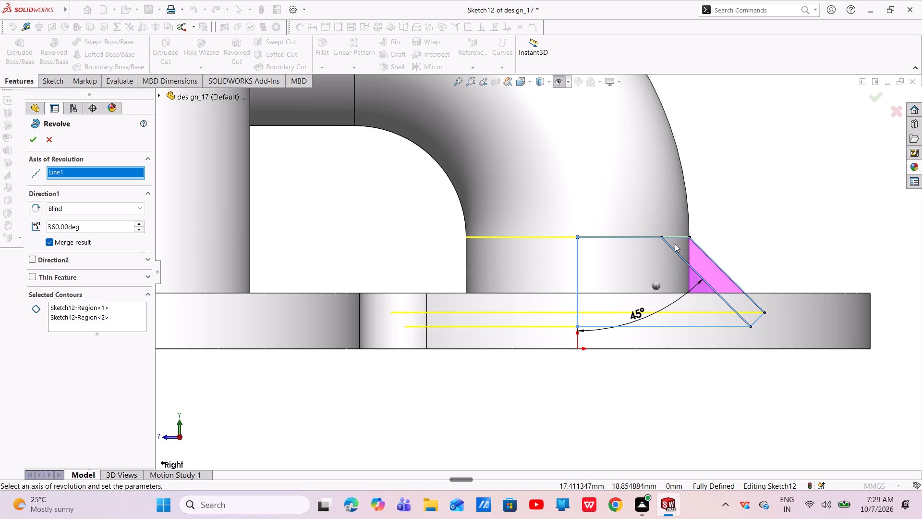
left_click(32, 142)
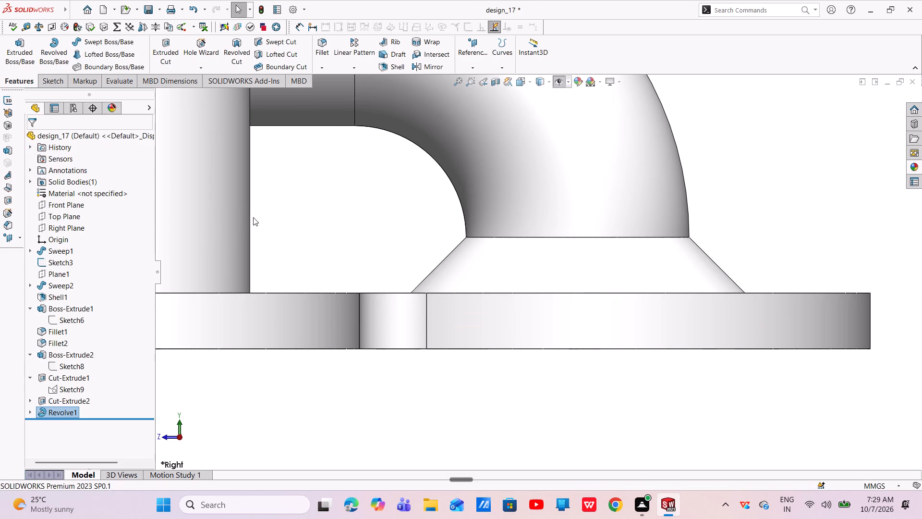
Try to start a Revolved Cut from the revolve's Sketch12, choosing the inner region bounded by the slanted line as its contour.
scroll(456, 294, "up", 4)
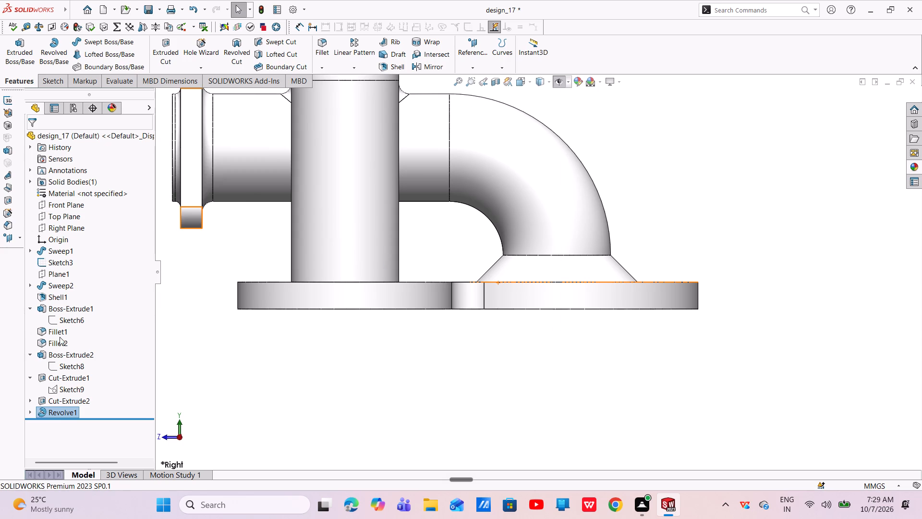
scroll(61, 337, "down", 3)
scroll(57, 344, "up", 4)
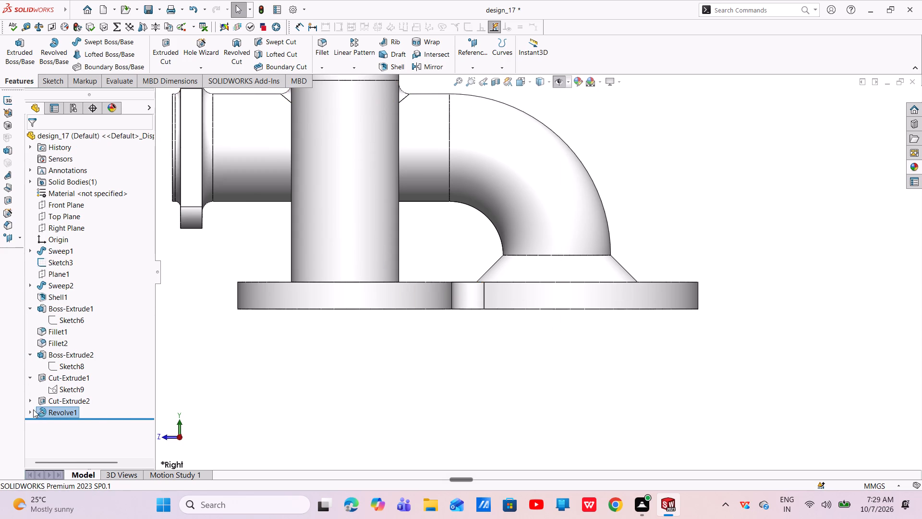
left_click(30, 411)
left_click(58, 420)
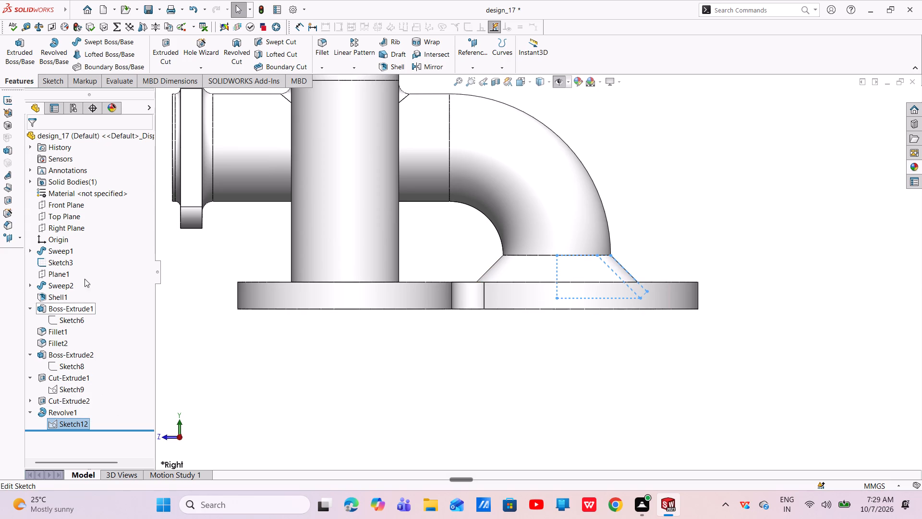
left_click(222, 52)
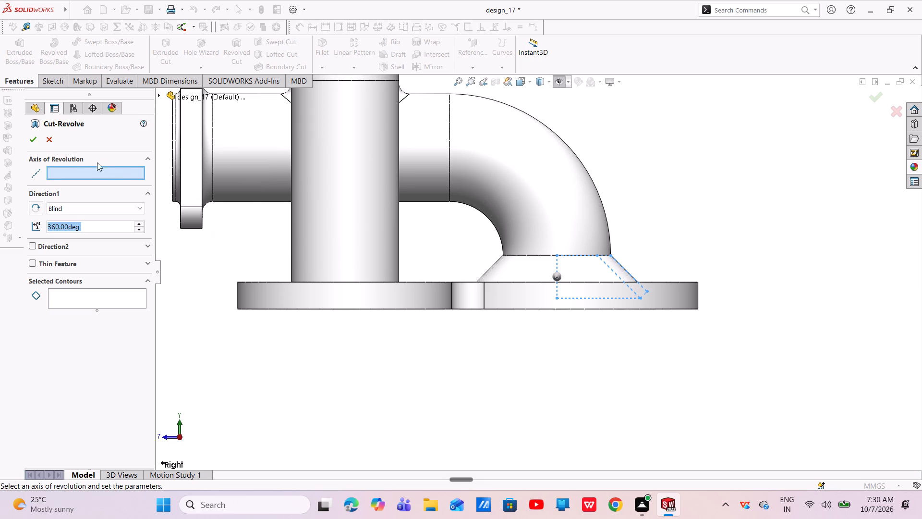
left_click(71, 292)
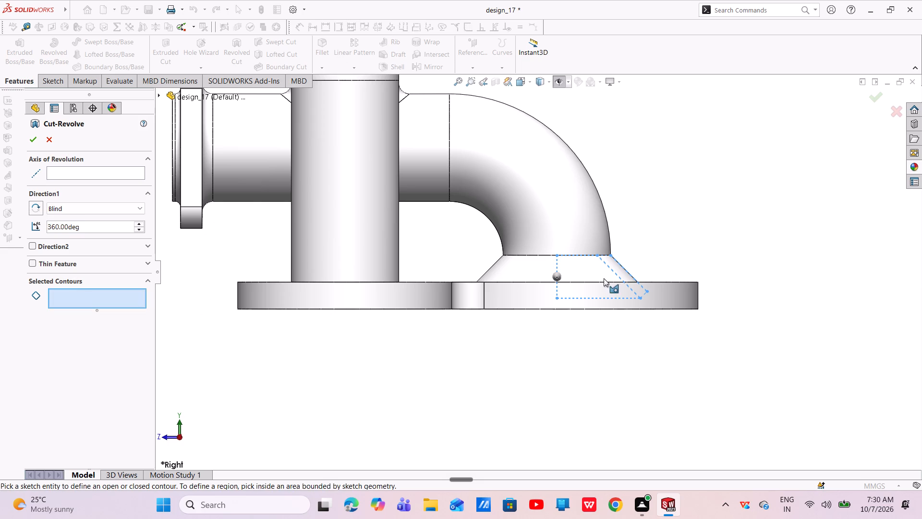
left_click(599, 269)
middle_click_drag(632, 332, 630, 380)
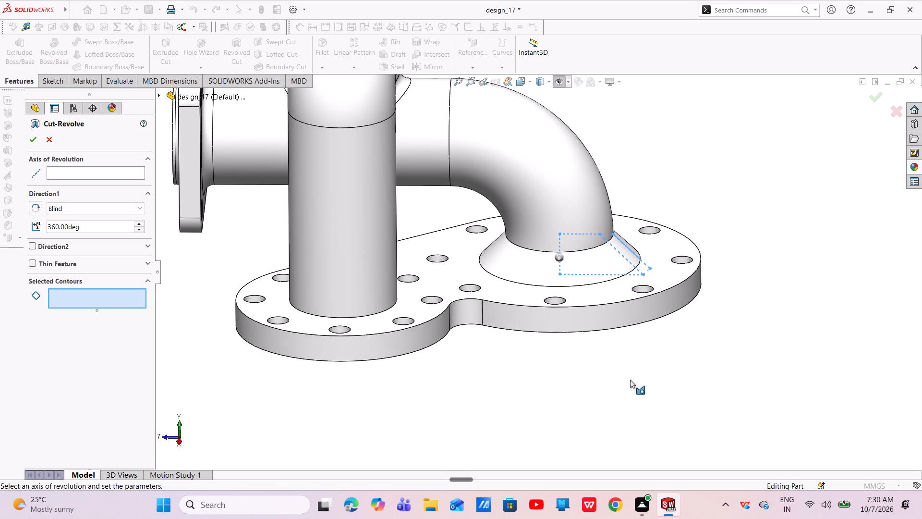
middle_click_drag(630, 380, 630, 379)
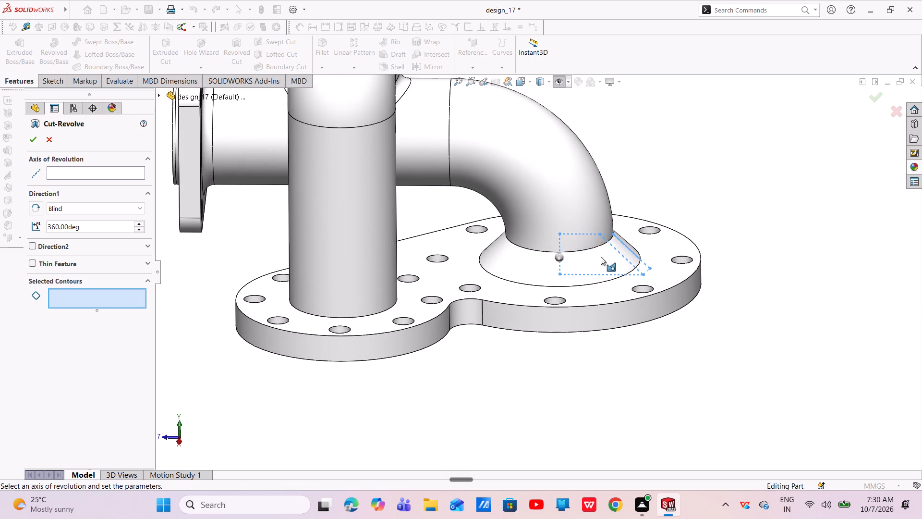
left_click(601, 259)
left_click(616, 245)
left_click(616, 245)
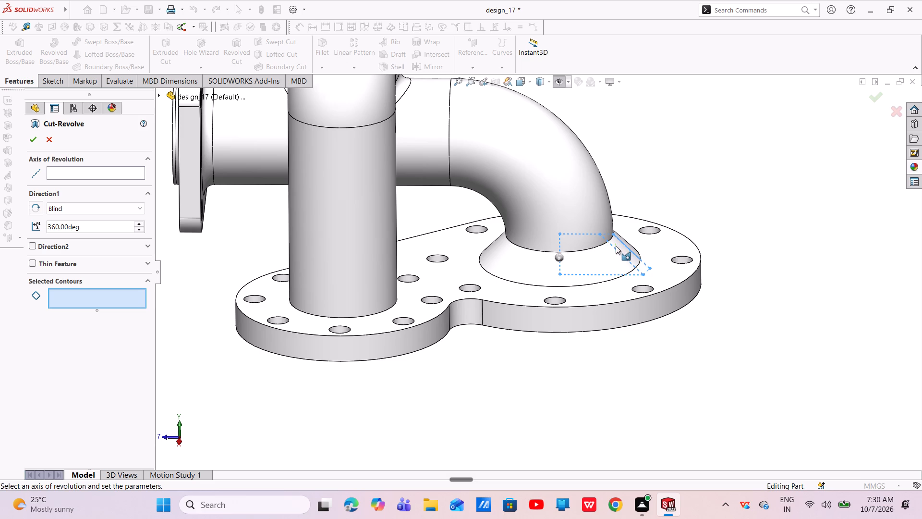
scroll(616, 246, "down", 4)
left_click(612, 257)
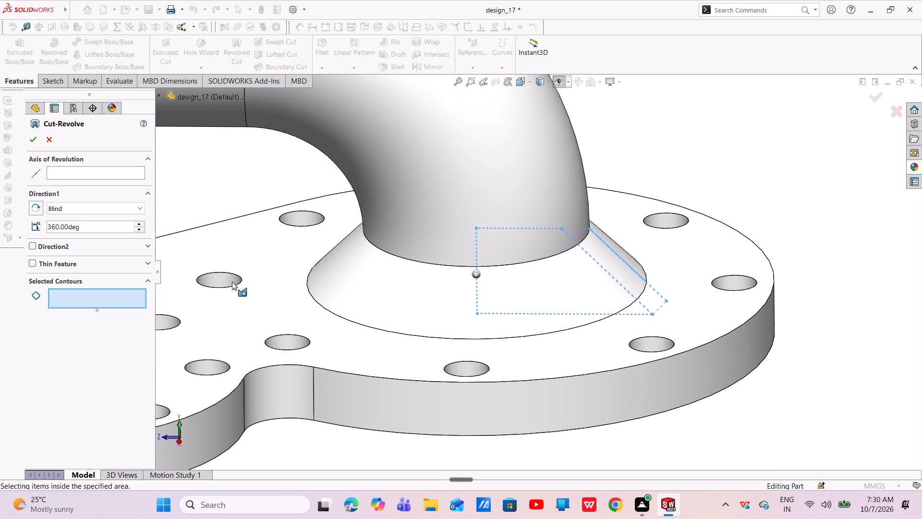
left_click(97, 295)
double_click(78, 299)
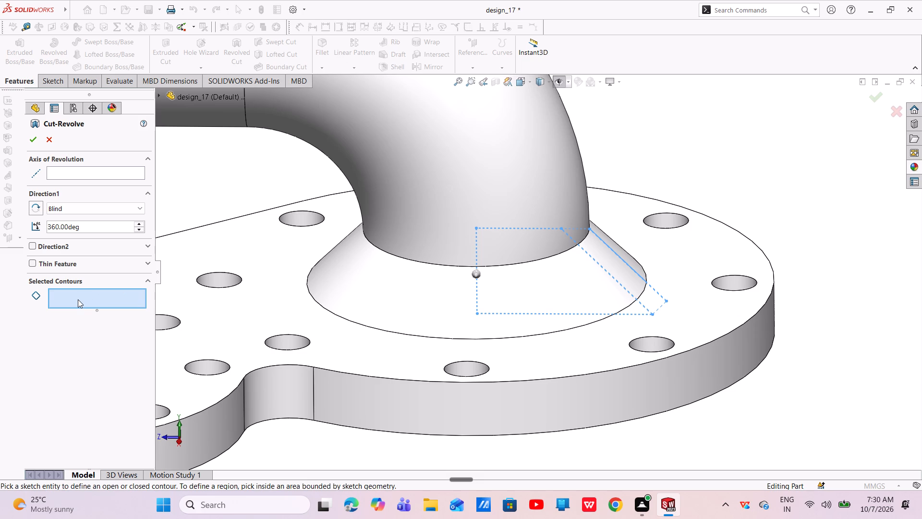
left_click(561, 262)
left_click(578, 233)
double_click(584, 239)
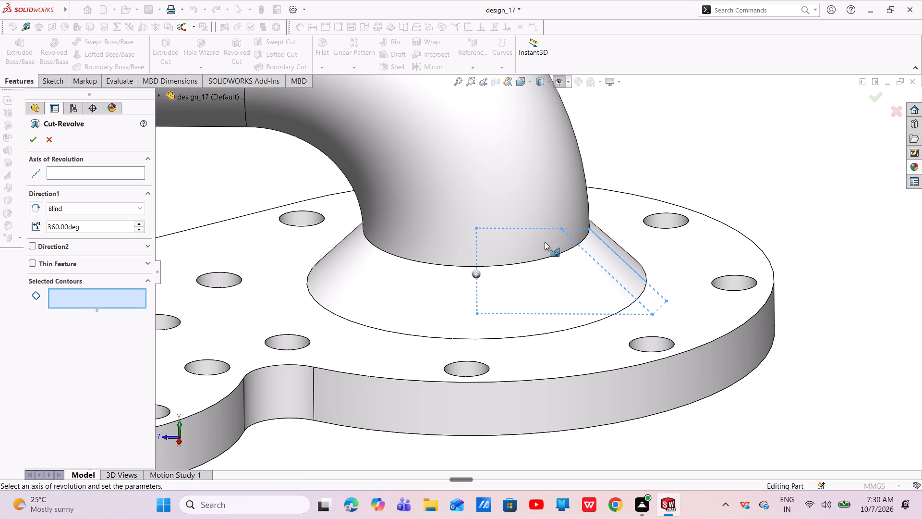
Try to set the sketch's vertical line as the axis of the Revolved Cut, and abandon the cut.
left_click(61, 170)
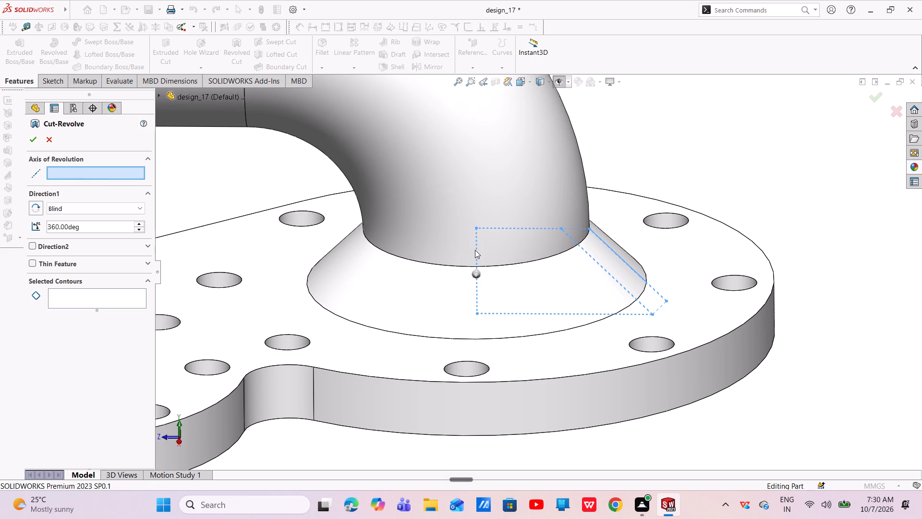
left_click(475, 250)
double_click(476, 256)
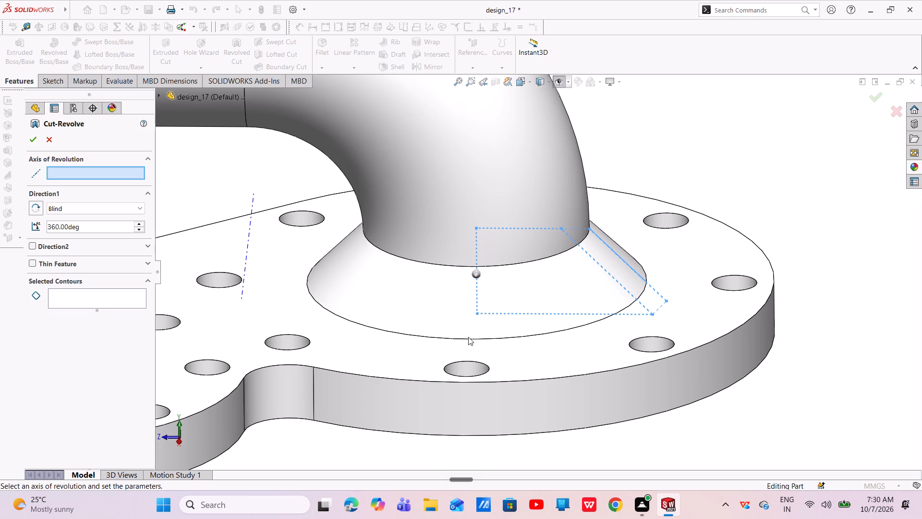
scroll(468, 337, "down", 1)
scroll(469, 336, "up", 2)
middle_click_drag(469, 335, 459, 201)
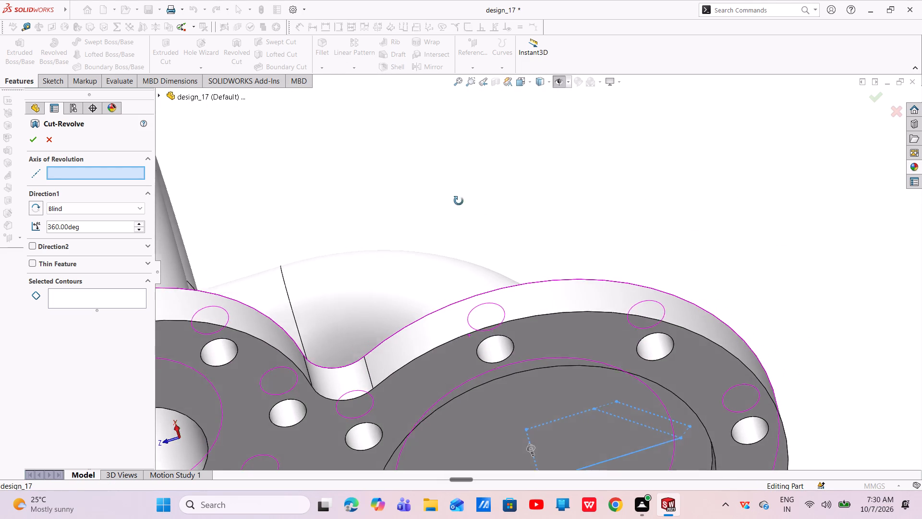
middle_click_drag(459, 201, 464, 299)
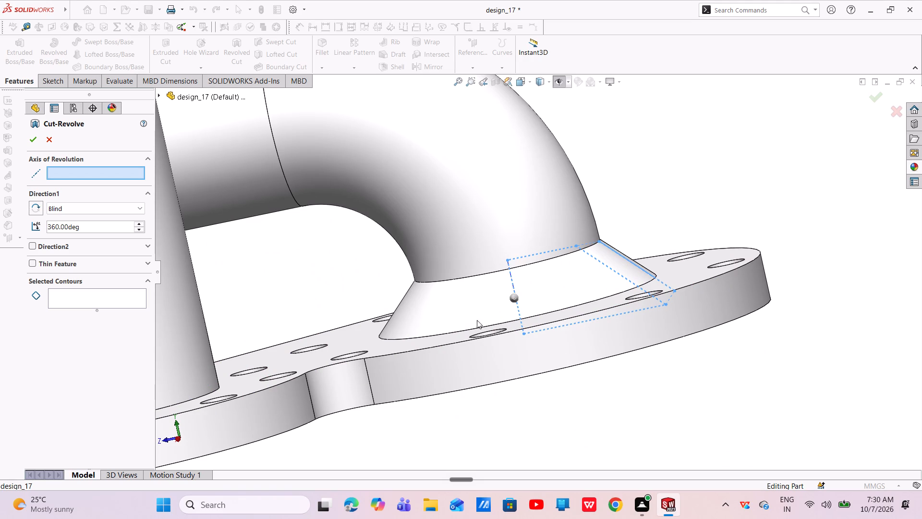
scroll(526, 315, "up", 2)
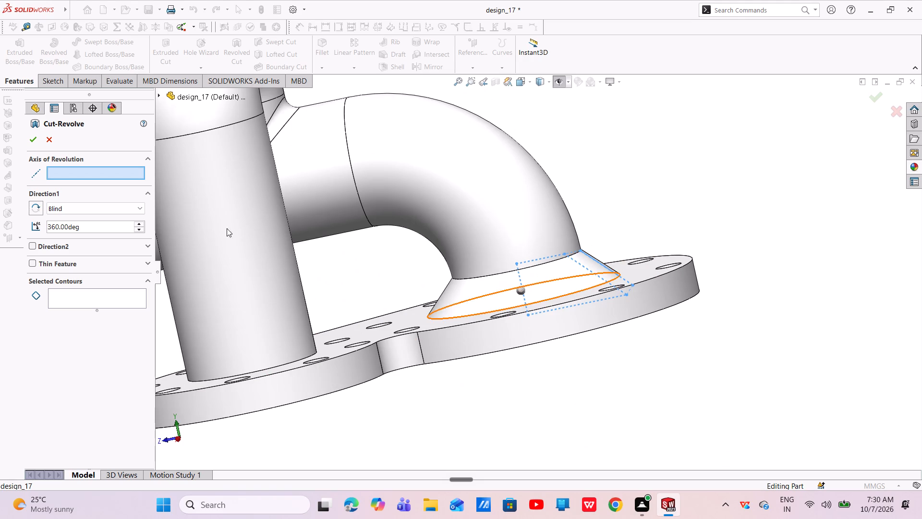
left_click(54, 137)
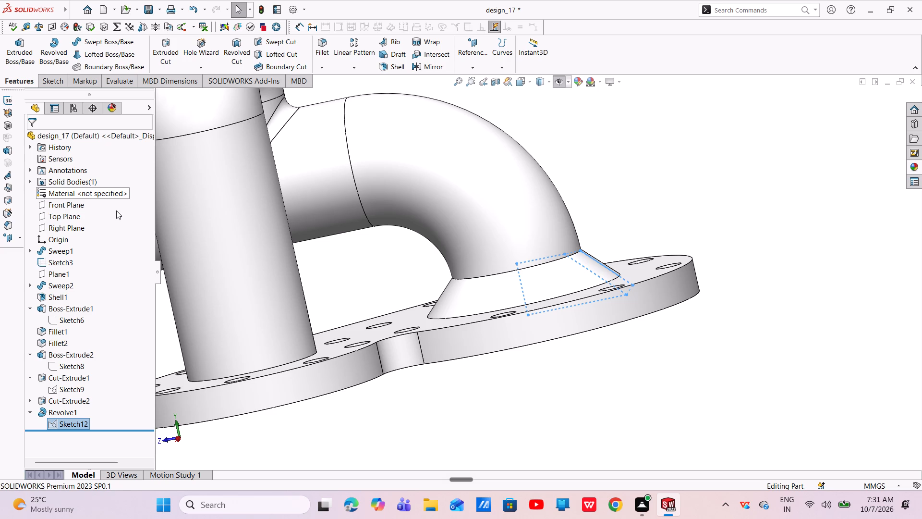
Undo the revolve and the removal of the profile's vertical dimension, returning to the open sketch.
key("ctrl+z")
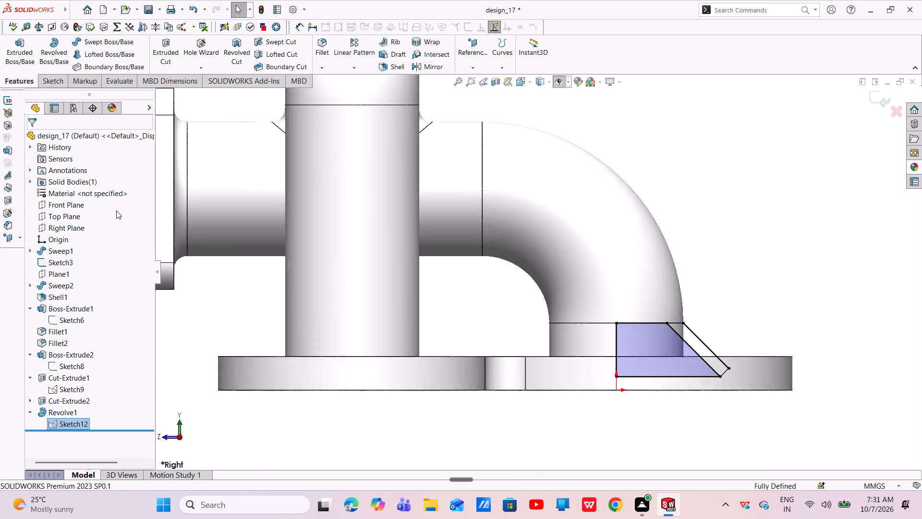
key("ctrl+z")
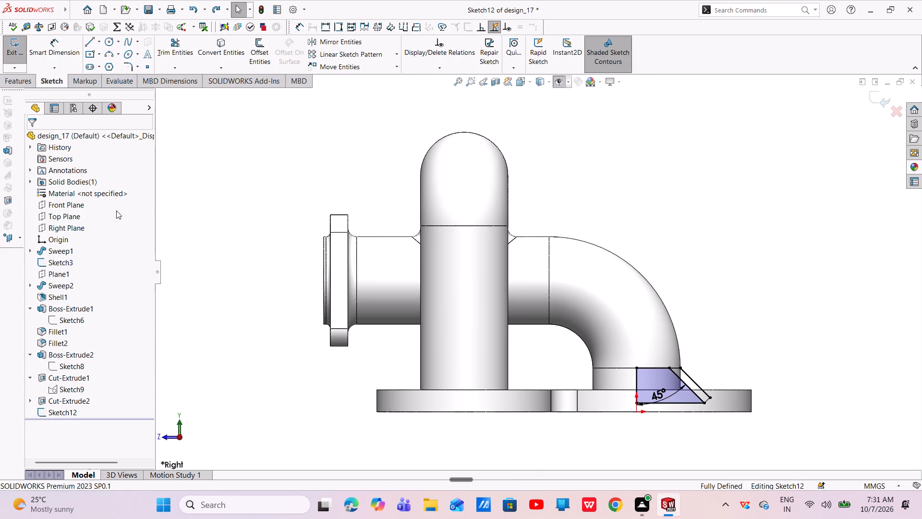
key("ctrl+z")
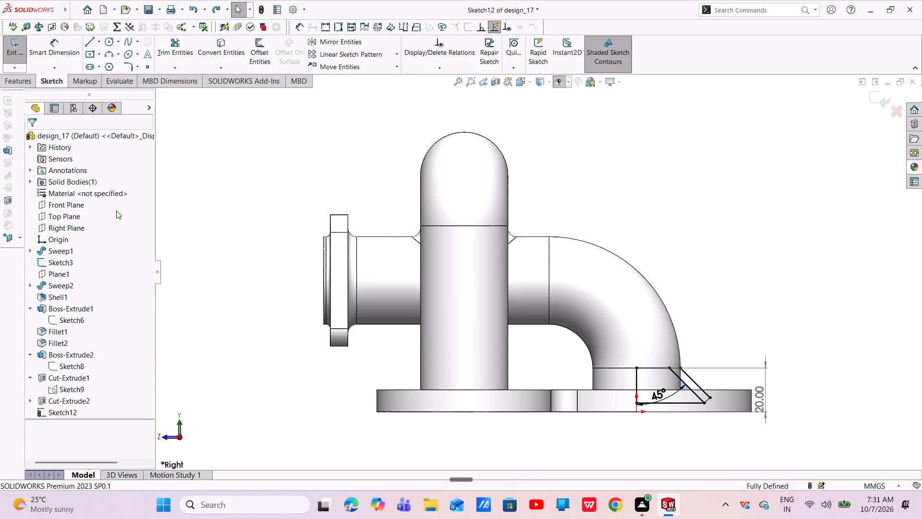
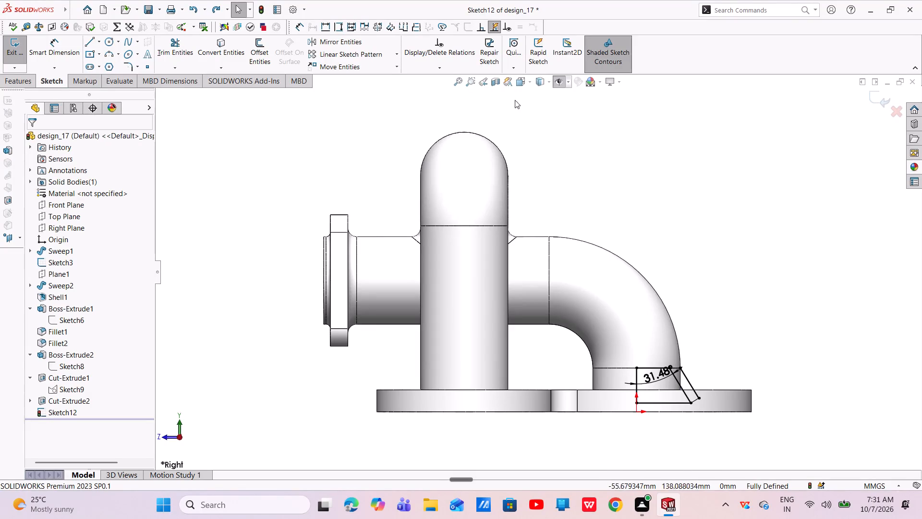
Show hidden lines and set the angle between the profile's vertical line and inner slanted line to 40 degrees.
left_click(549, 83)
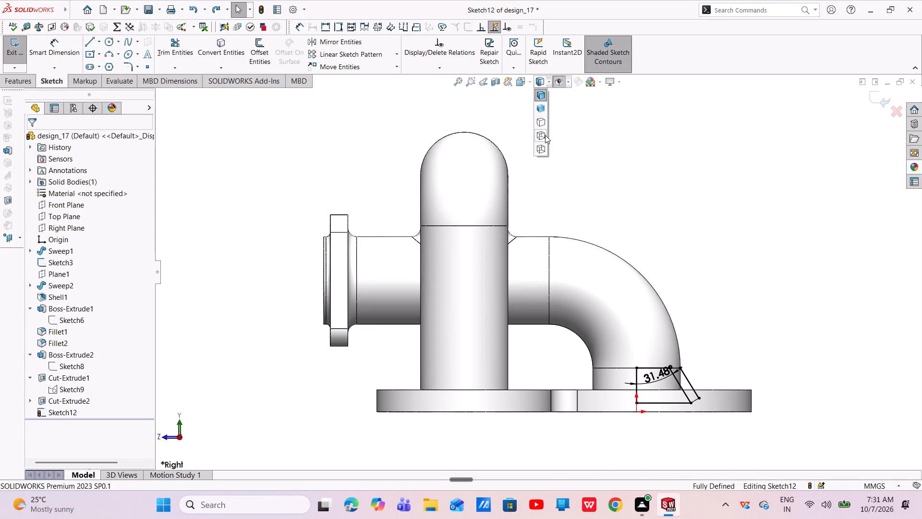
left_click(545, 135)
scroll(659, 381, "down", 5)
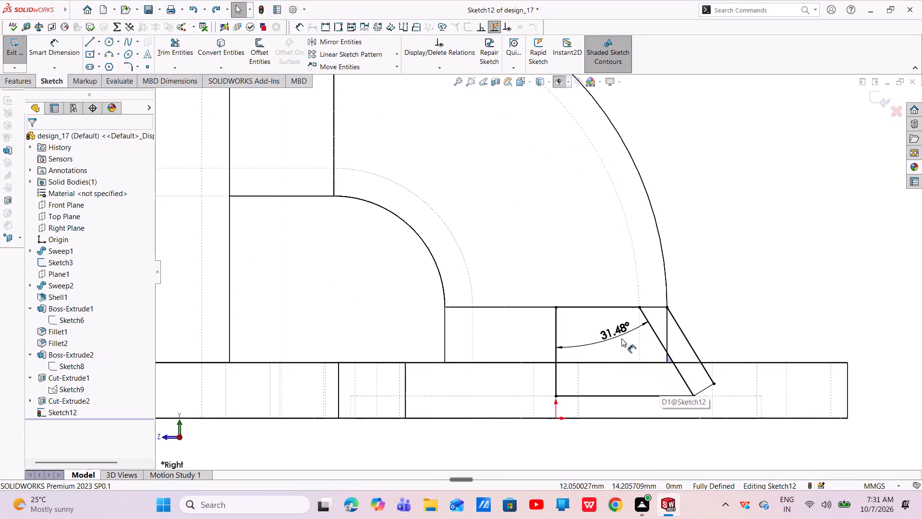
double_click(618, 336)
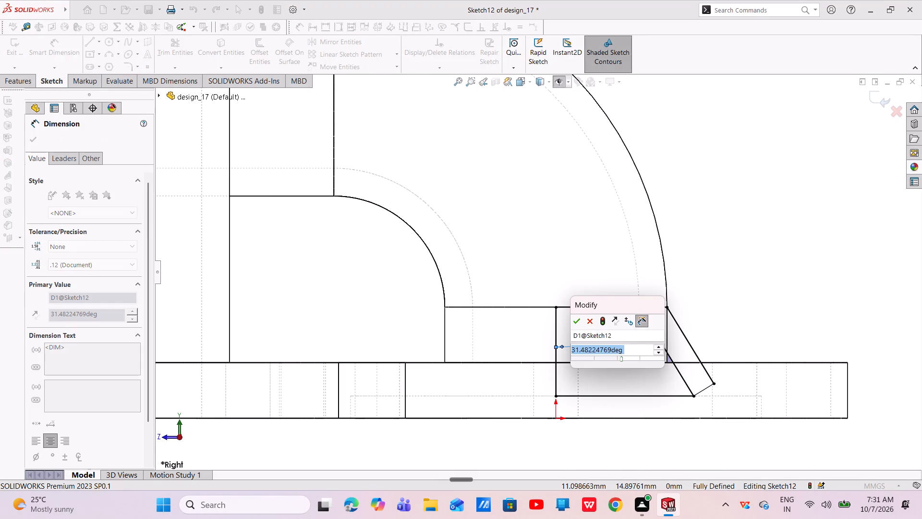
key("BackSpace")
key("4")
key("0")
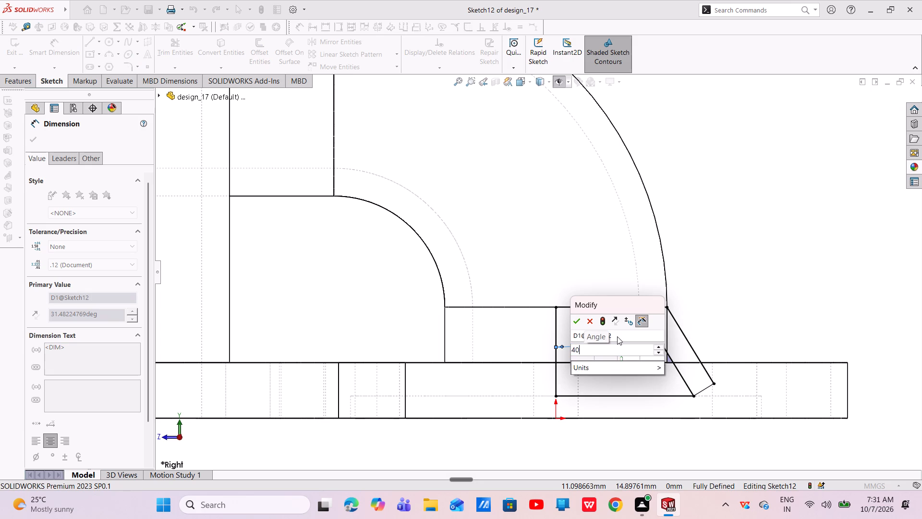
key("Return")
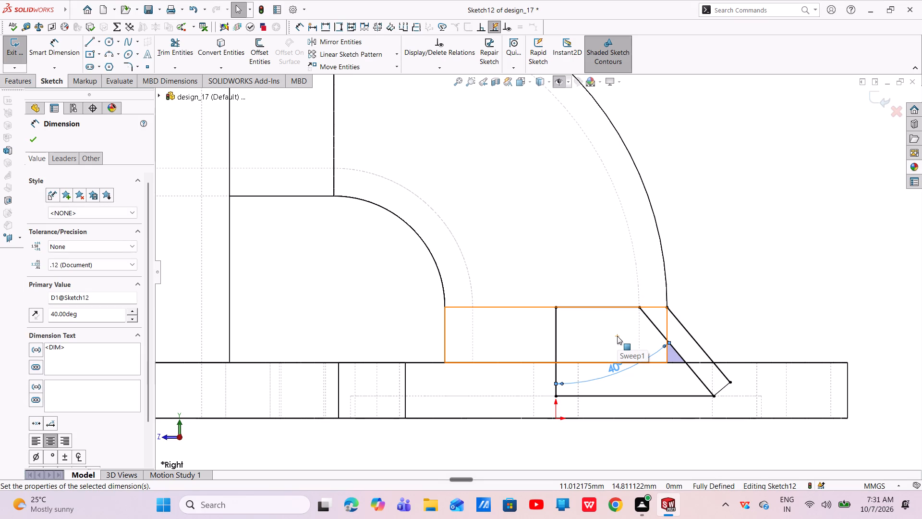
Set the angle between the profile's vertical line and inner slanted line to 45 degrees.
double_click(617, 370)
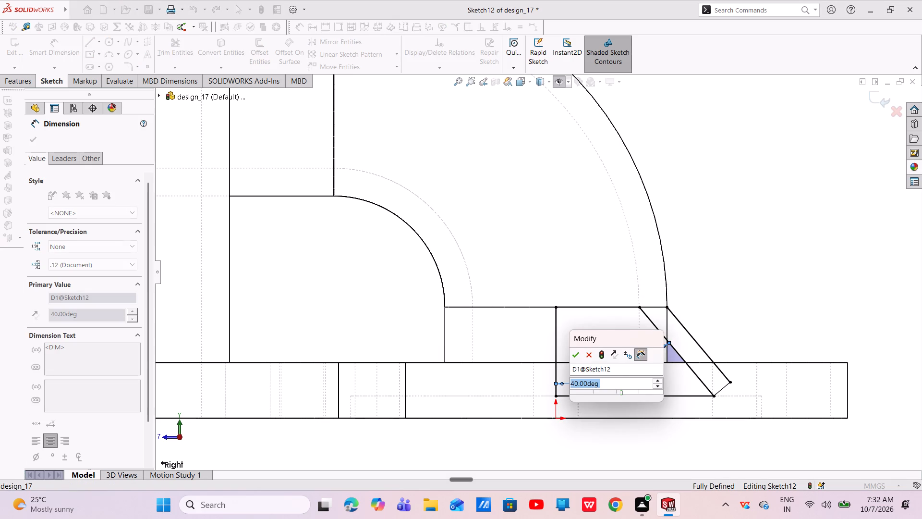
key("BackSpace")
type("45")
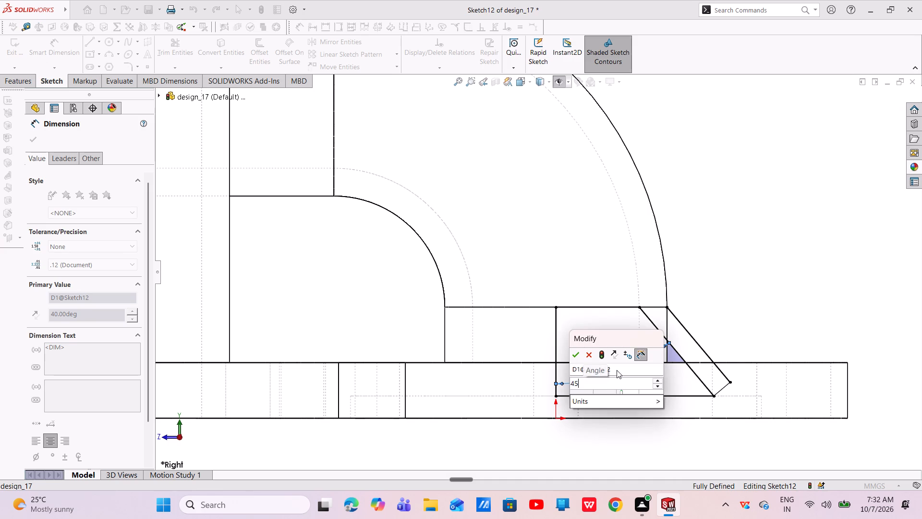
key("Return")
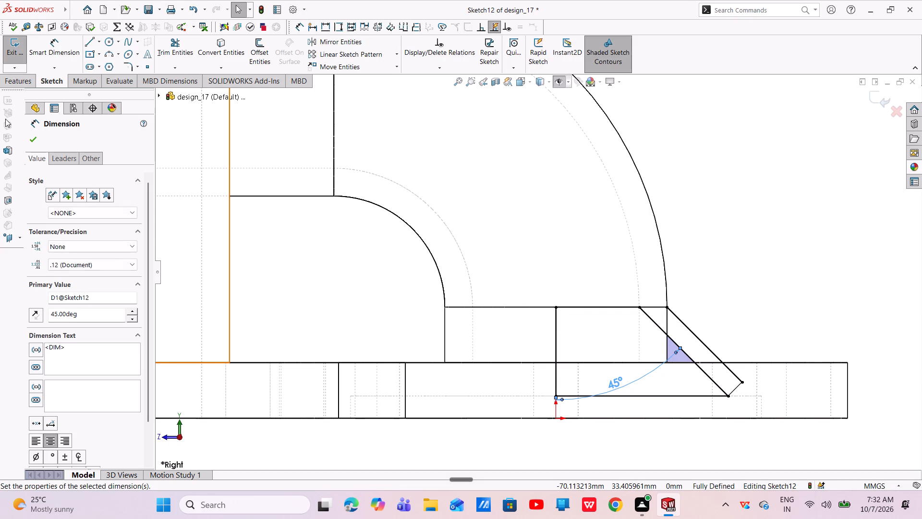
left_click(27, 136)
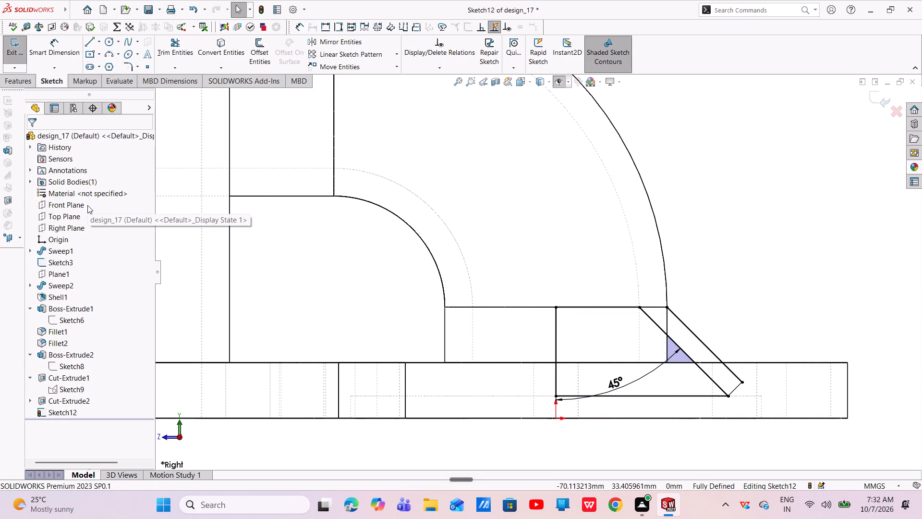
Examine the lengths and relations of the profile's outer slanted line, vertical line and two upper horizontal lines.
left_click(708, 349)
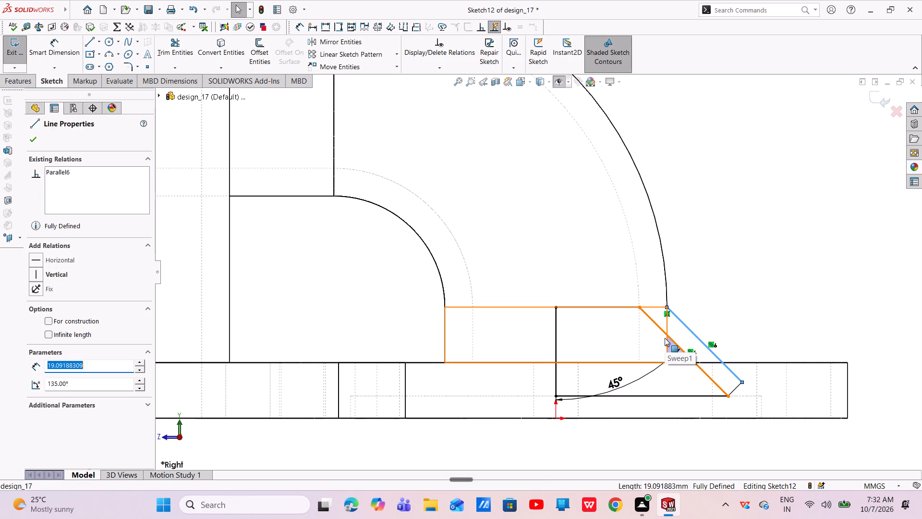
key("Escape")
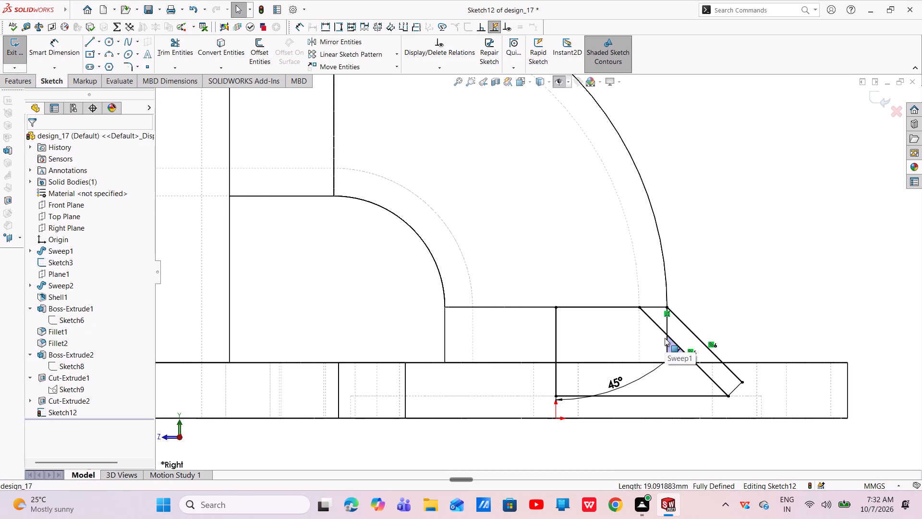
key("Escape")
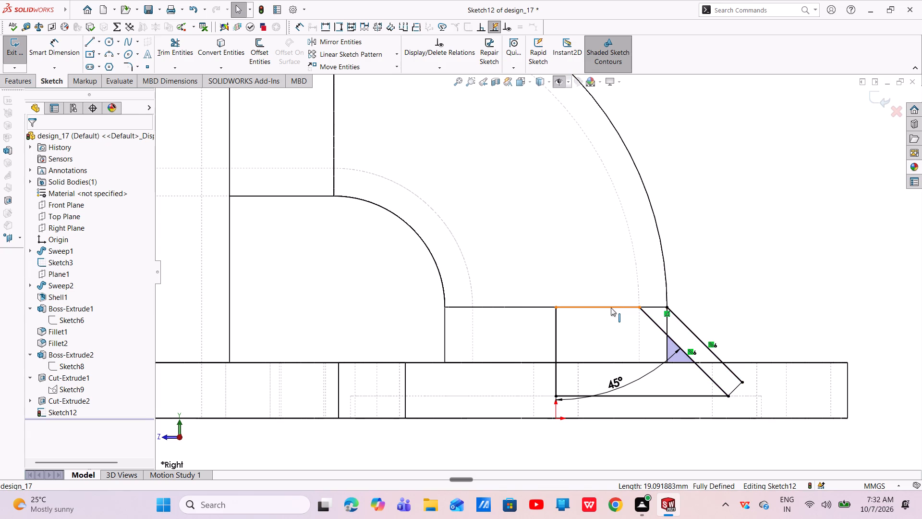
left_click(611, 308)
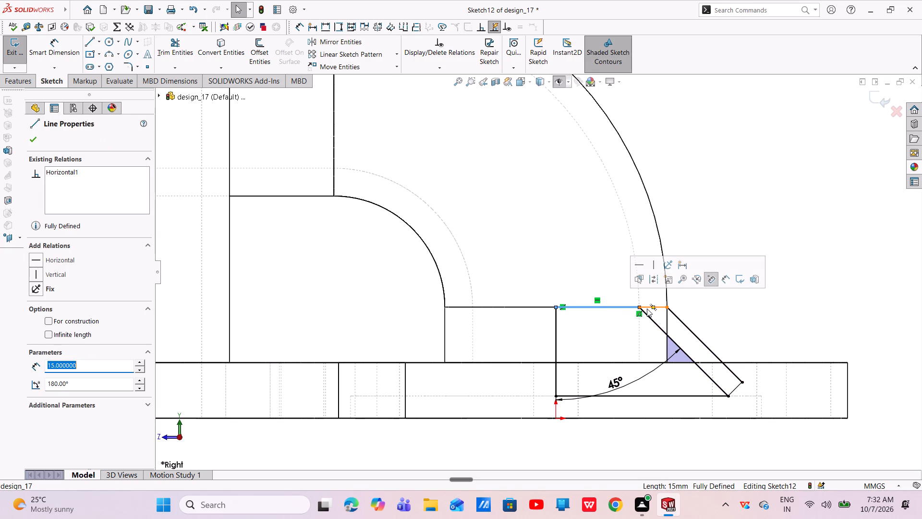
key("Escape")
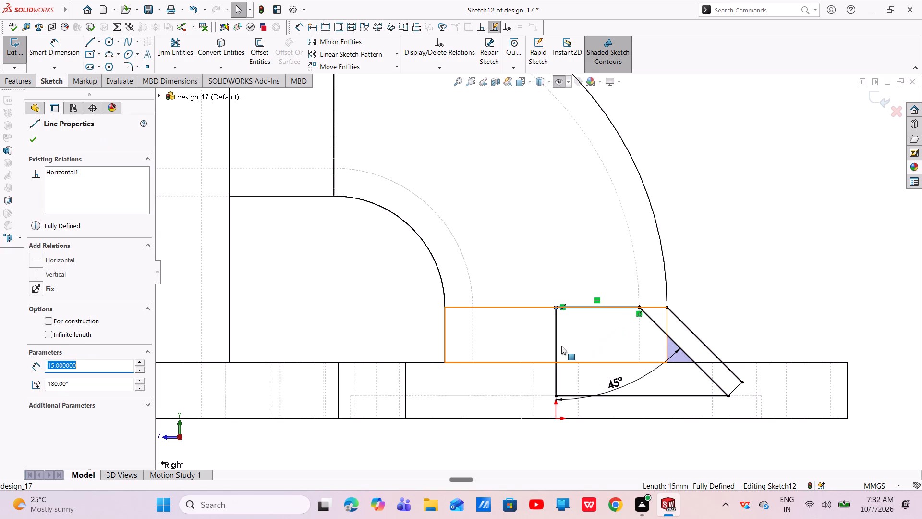
left_click(556, 355)
key("Escape")
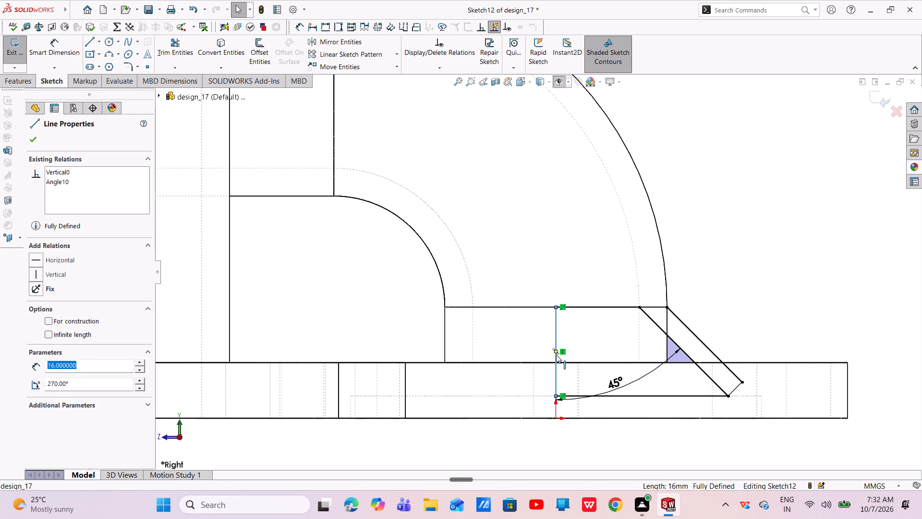
left_click(652, 309)
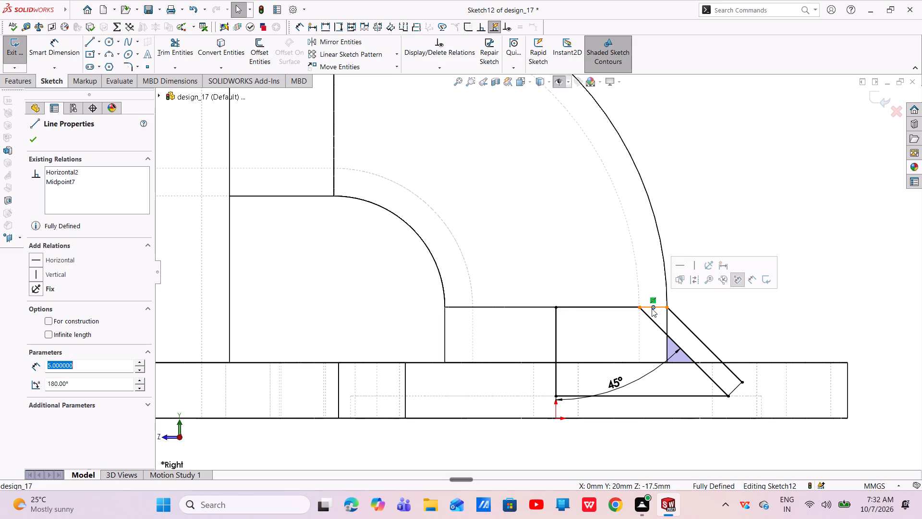
key("Escape")
key("Escape")
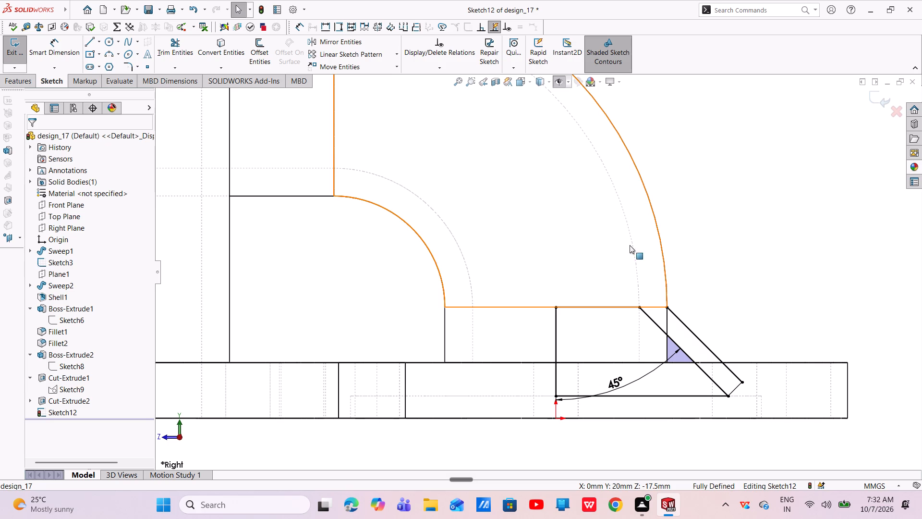
Revolve the inner contour and the two regions between pipe wall, outer slanted line and flange 360 degrees about the vertical line, displayed shaded with edges.
left_click(24, 83)
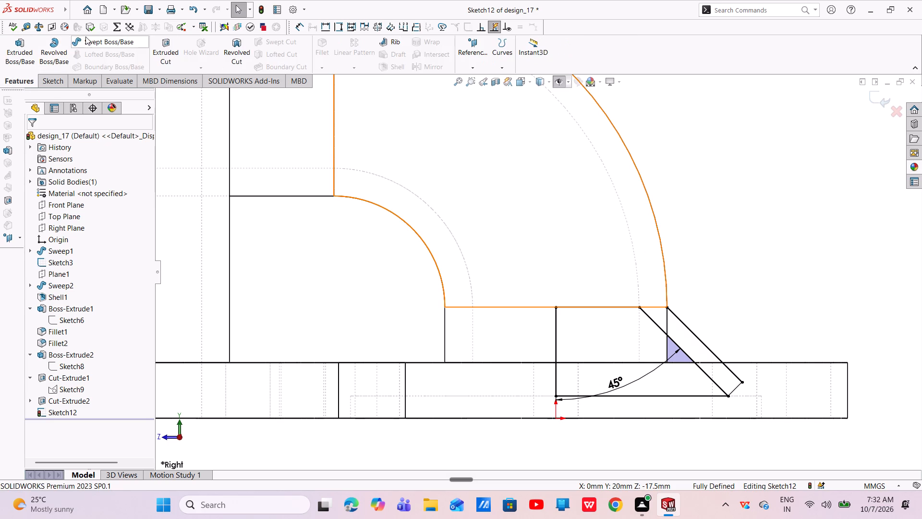
left_click(62, 48)
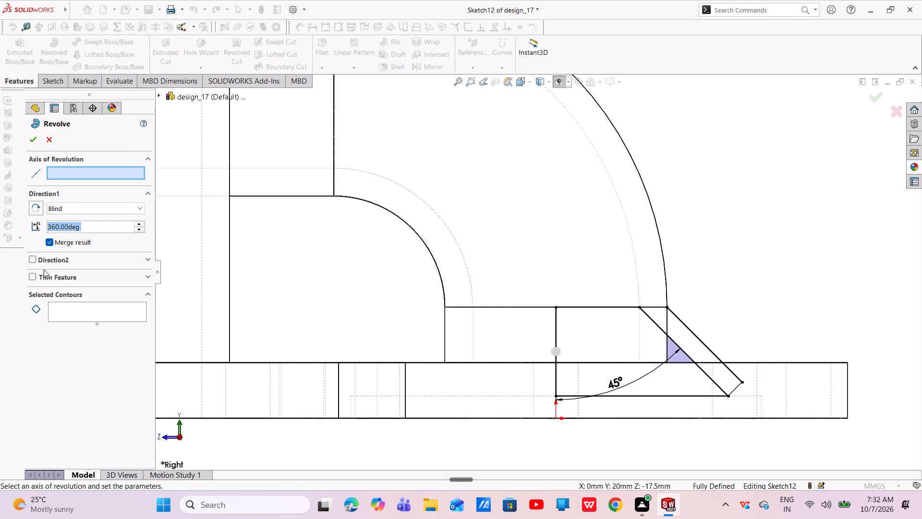
left_click(73, 309)
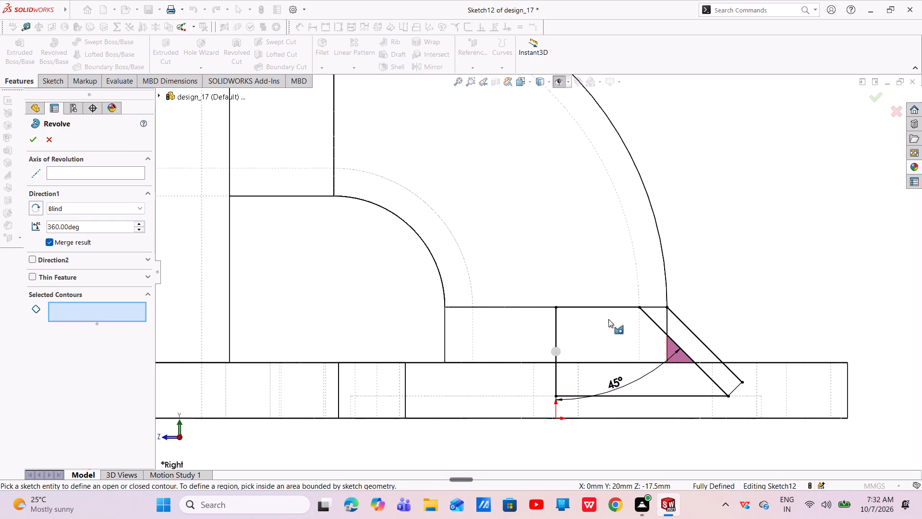
left_click(636, 309)
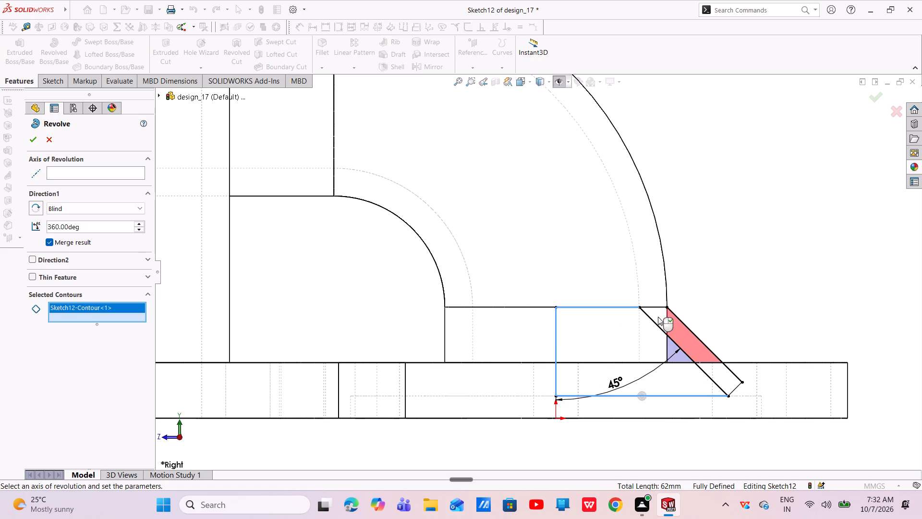
left_click(689, 337)
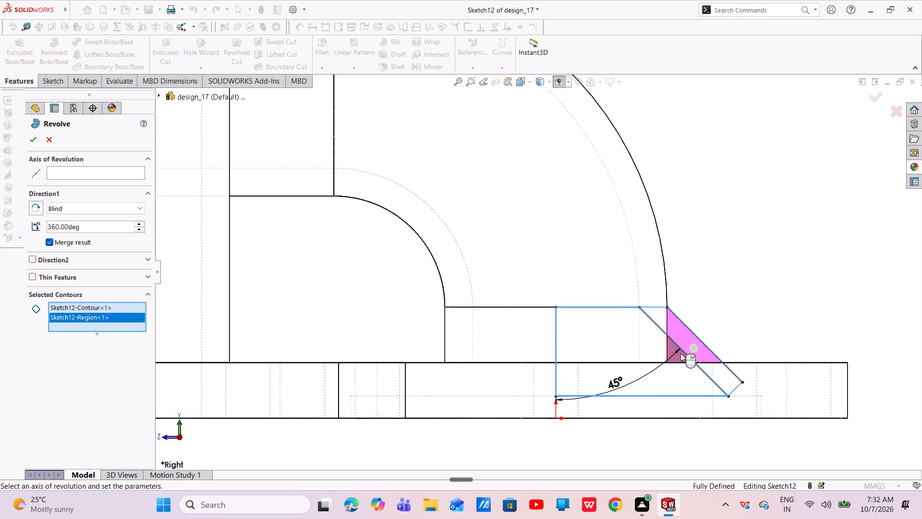
left_click(677, 353)
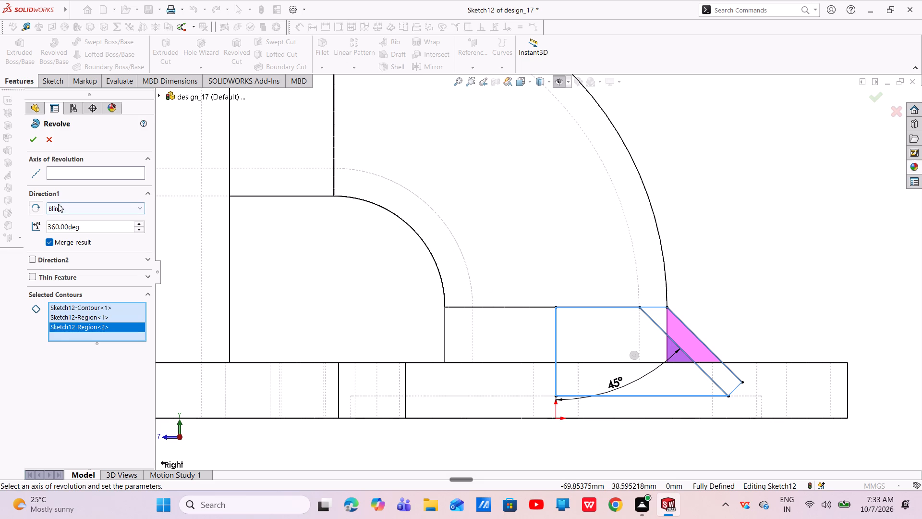
left_click(92, 170)
left_click(556, 322)
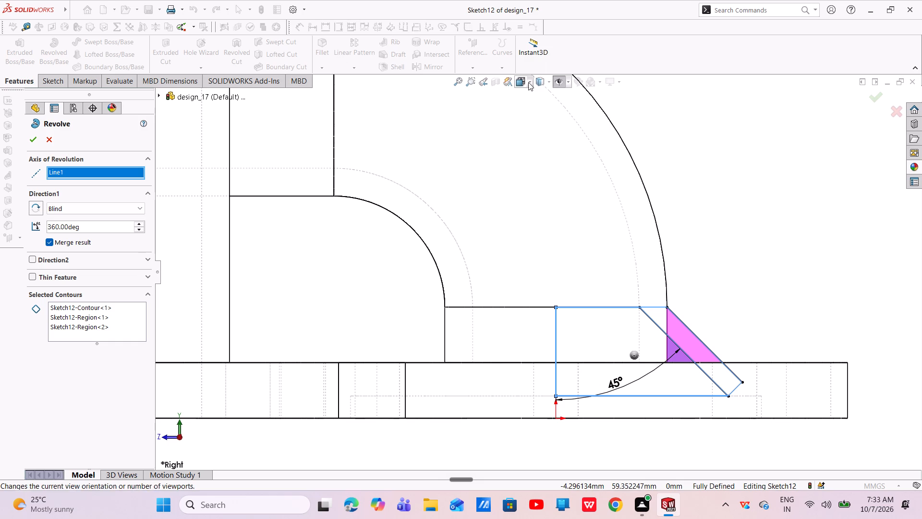
left_click(547, 79)
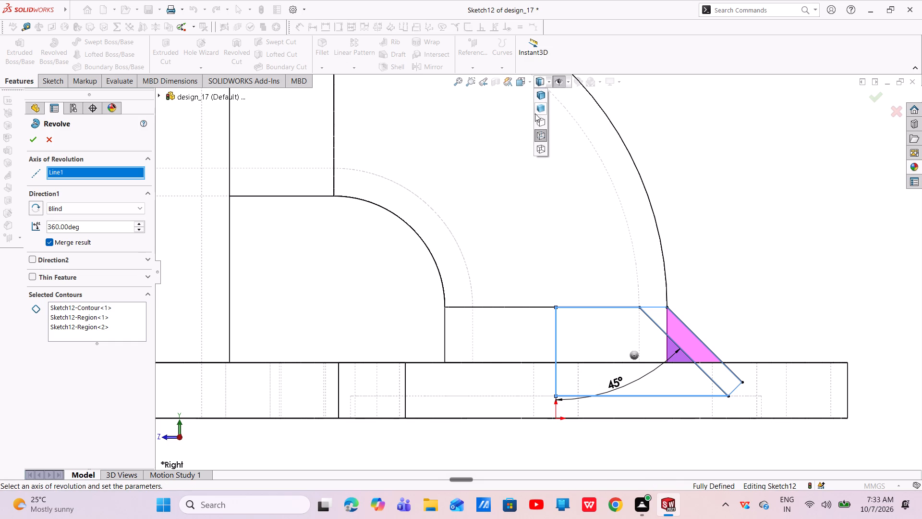
left_click(539, 93)
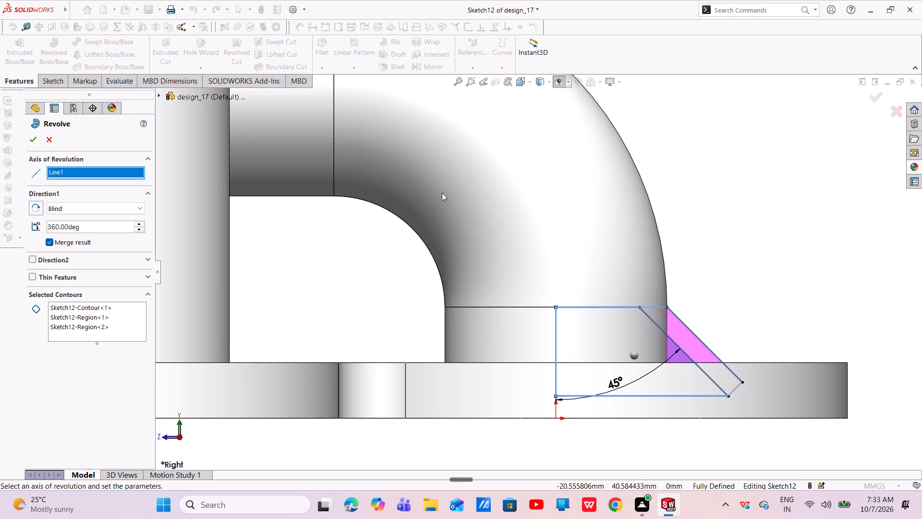
left_click(32, 140)
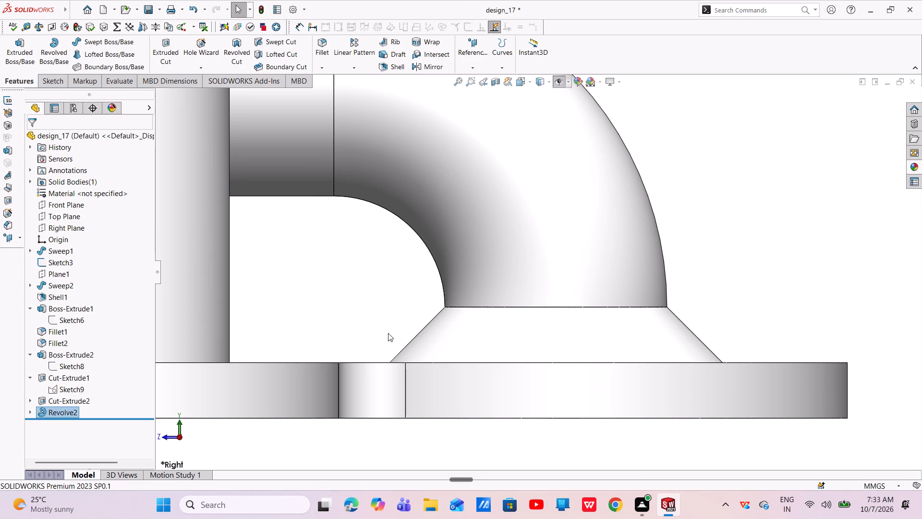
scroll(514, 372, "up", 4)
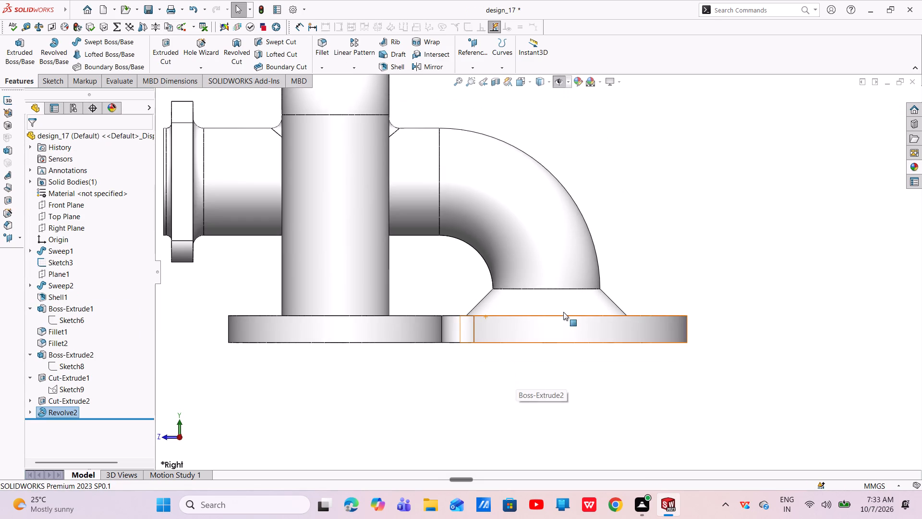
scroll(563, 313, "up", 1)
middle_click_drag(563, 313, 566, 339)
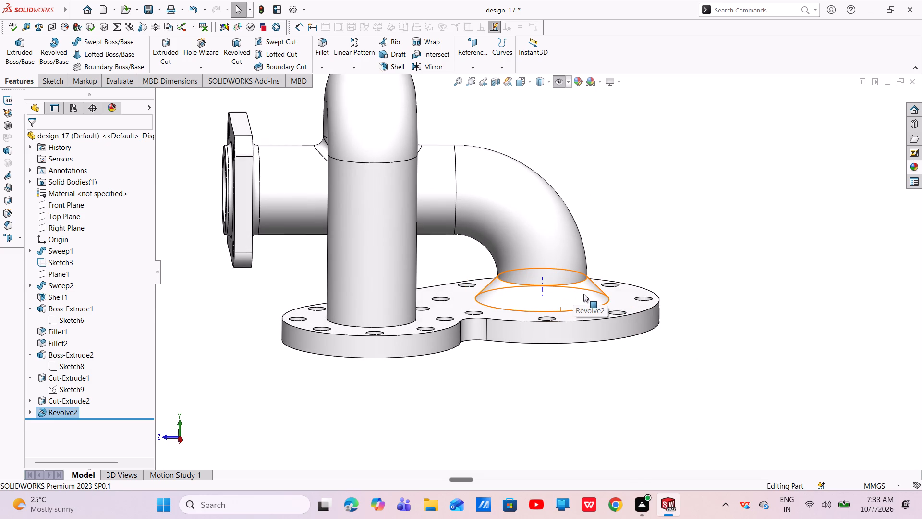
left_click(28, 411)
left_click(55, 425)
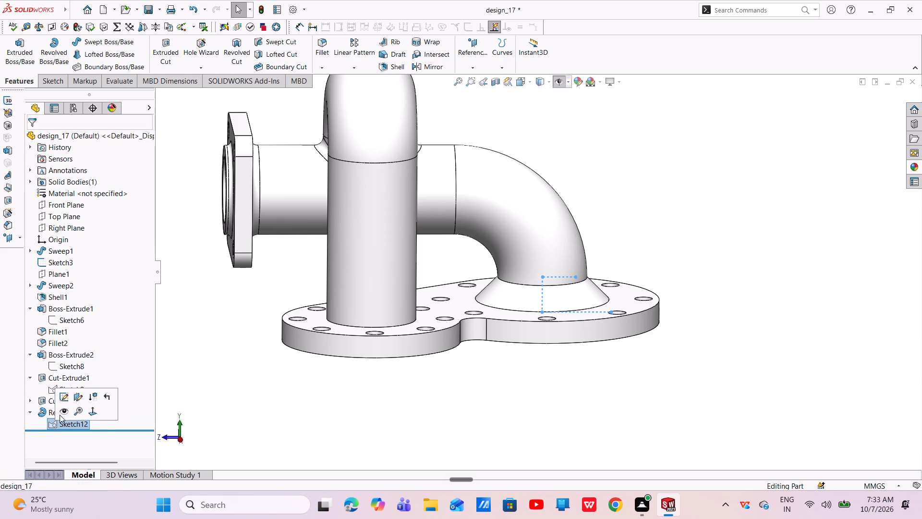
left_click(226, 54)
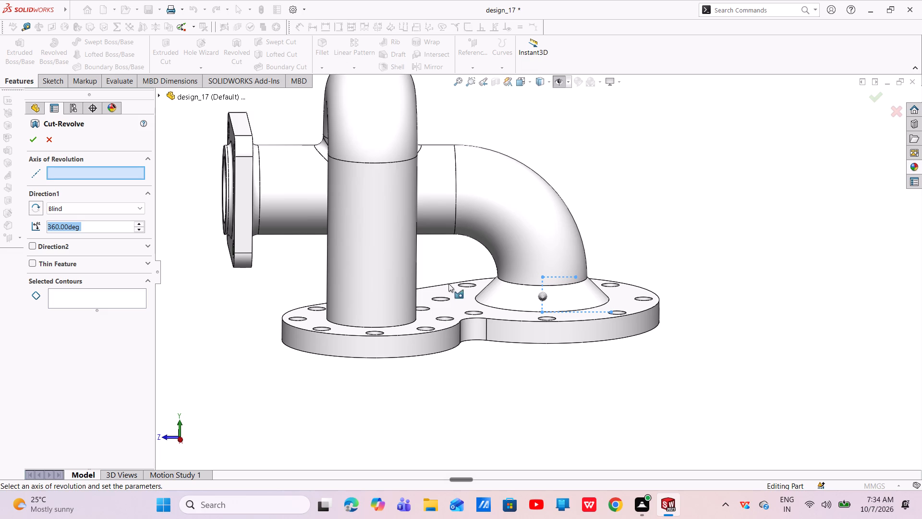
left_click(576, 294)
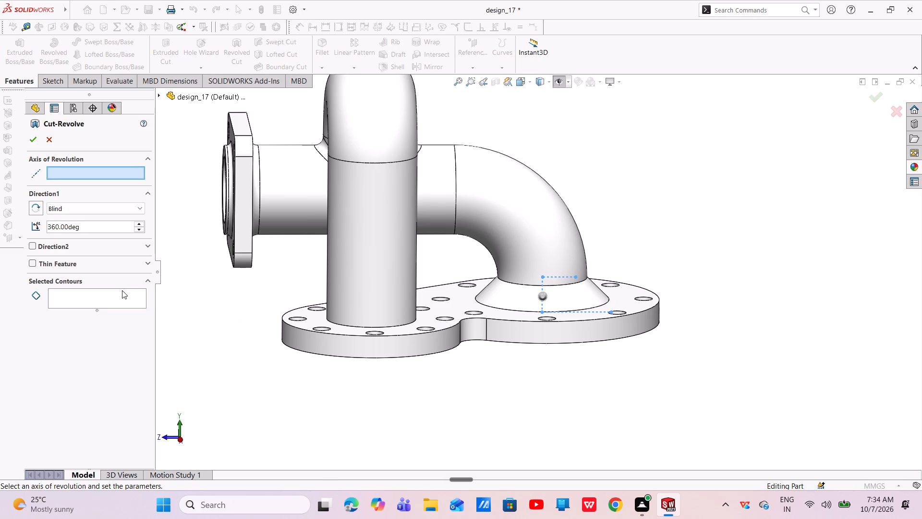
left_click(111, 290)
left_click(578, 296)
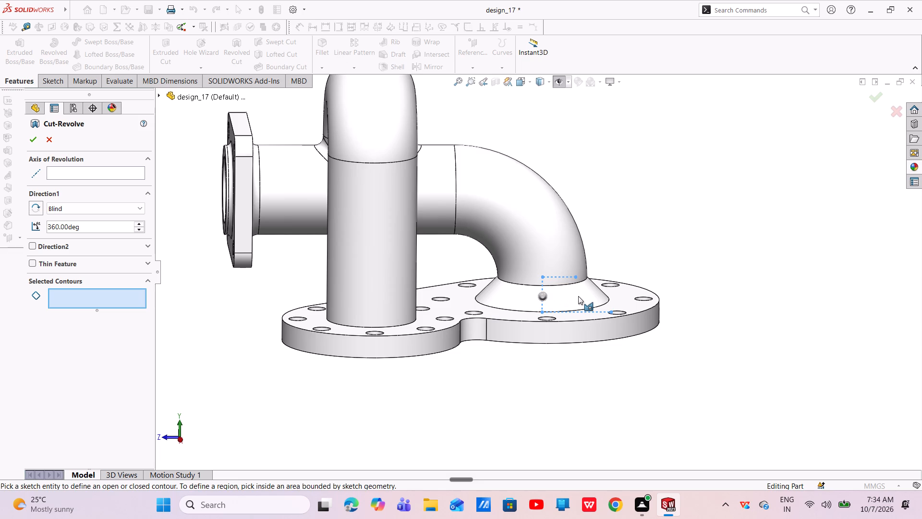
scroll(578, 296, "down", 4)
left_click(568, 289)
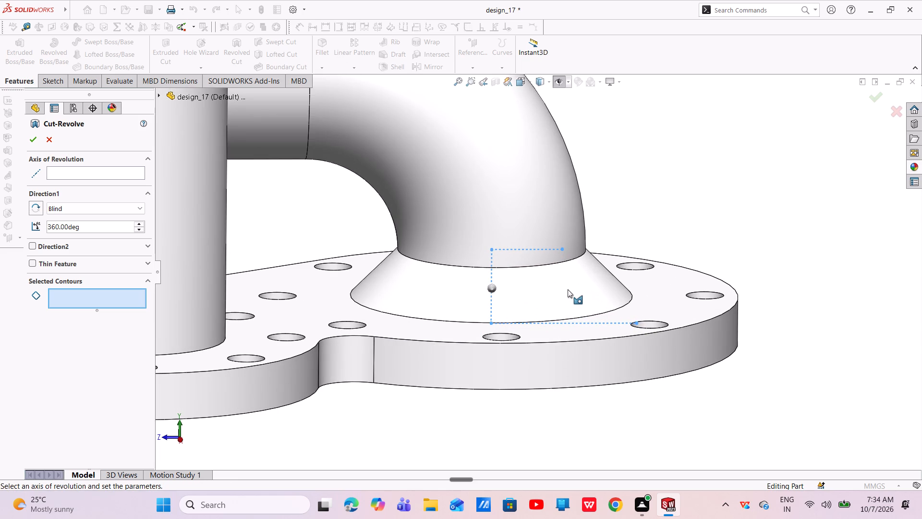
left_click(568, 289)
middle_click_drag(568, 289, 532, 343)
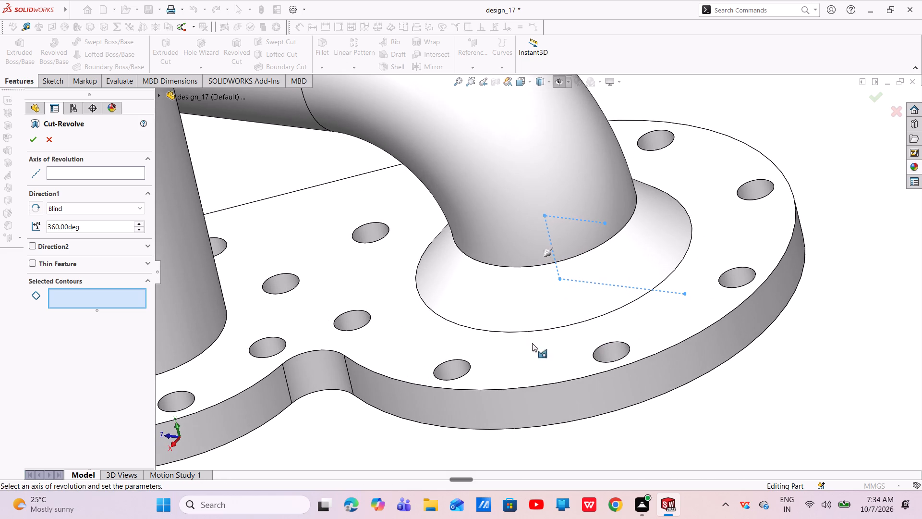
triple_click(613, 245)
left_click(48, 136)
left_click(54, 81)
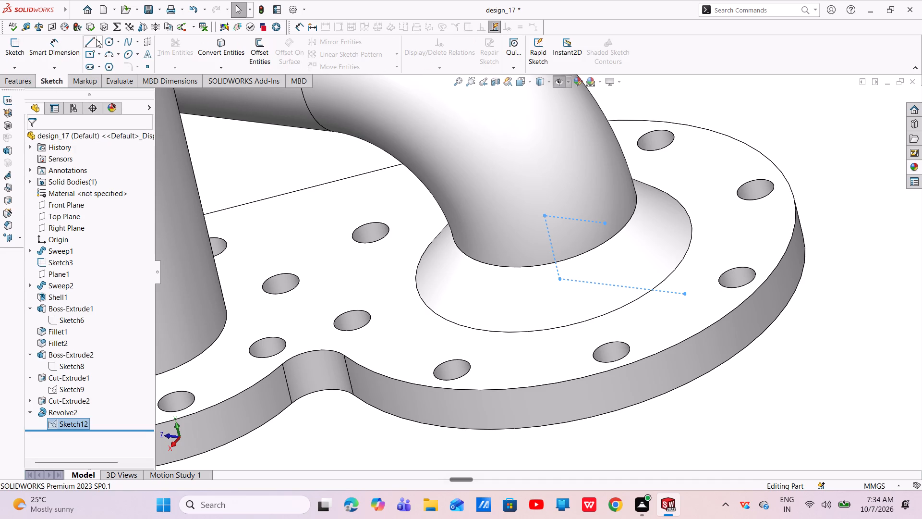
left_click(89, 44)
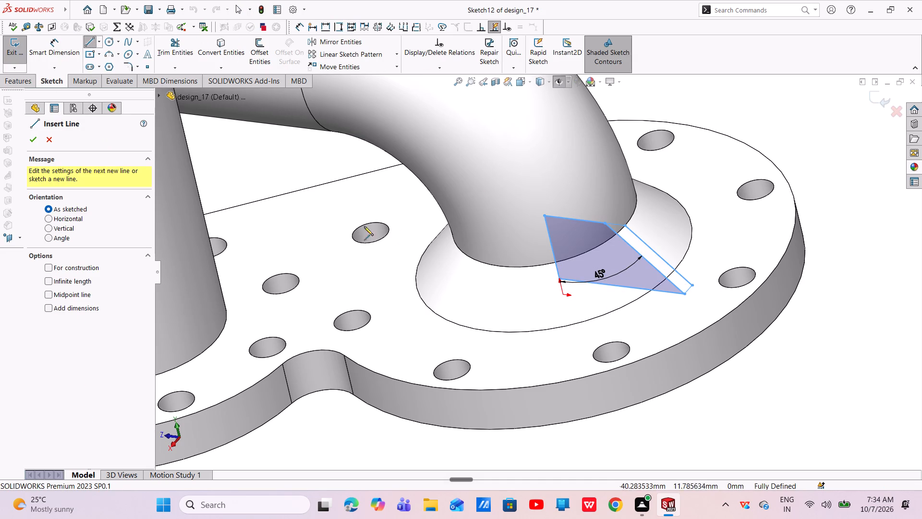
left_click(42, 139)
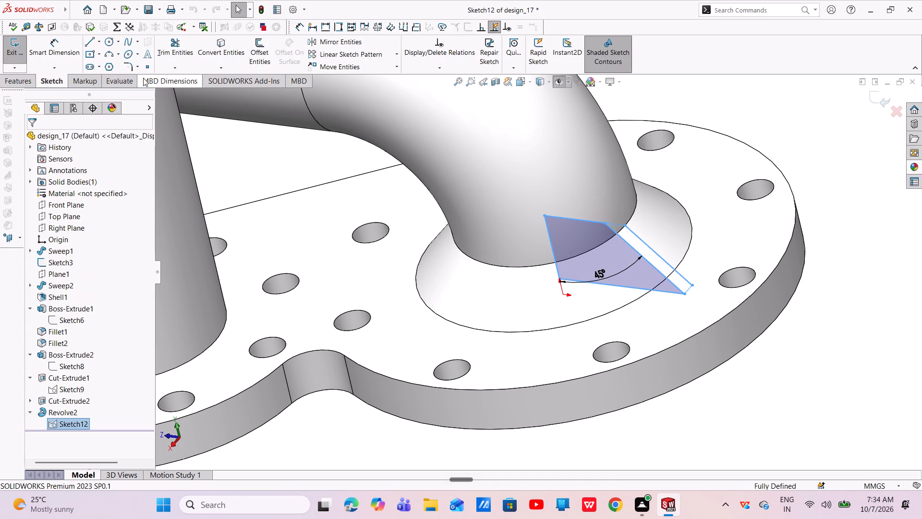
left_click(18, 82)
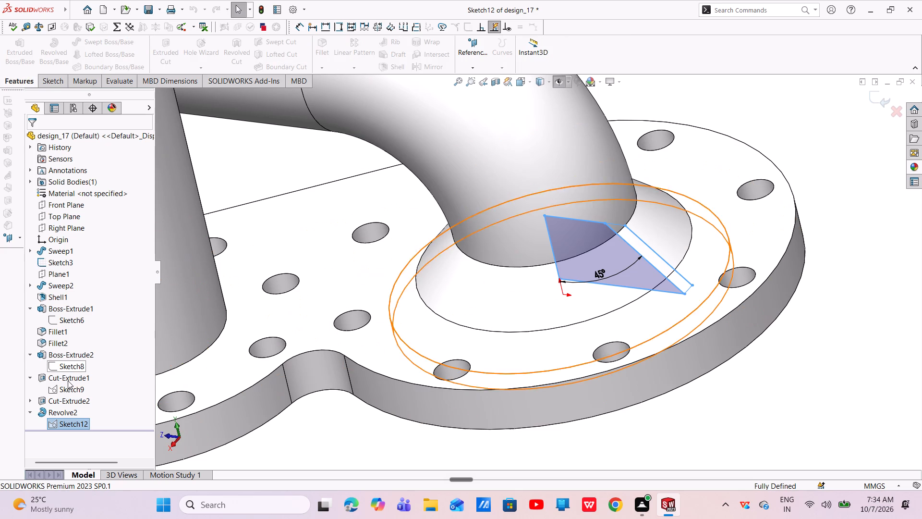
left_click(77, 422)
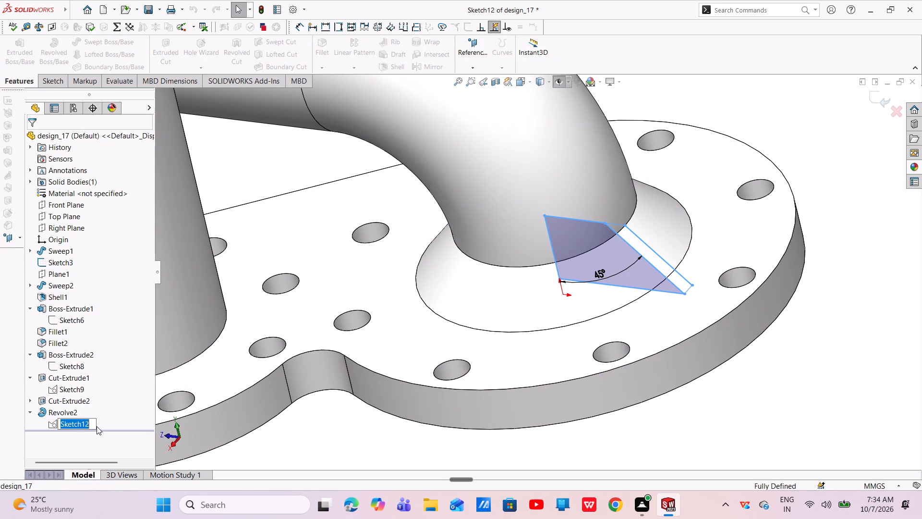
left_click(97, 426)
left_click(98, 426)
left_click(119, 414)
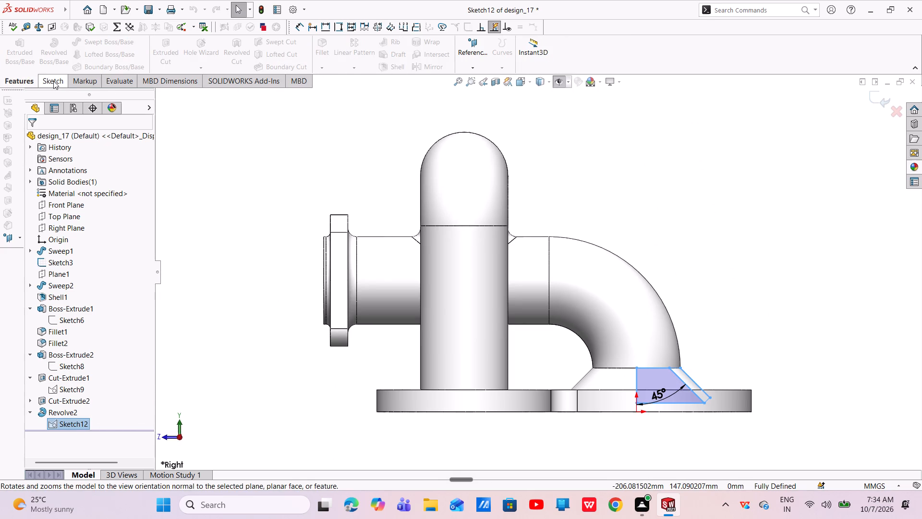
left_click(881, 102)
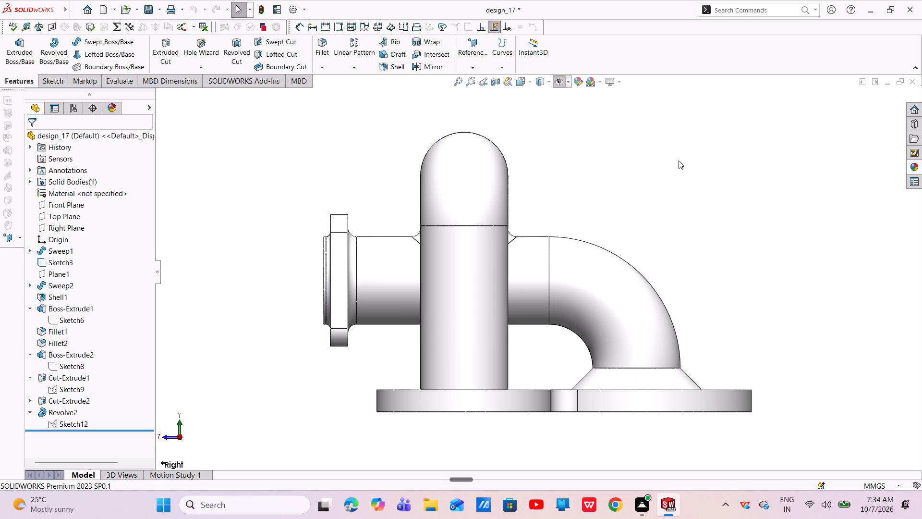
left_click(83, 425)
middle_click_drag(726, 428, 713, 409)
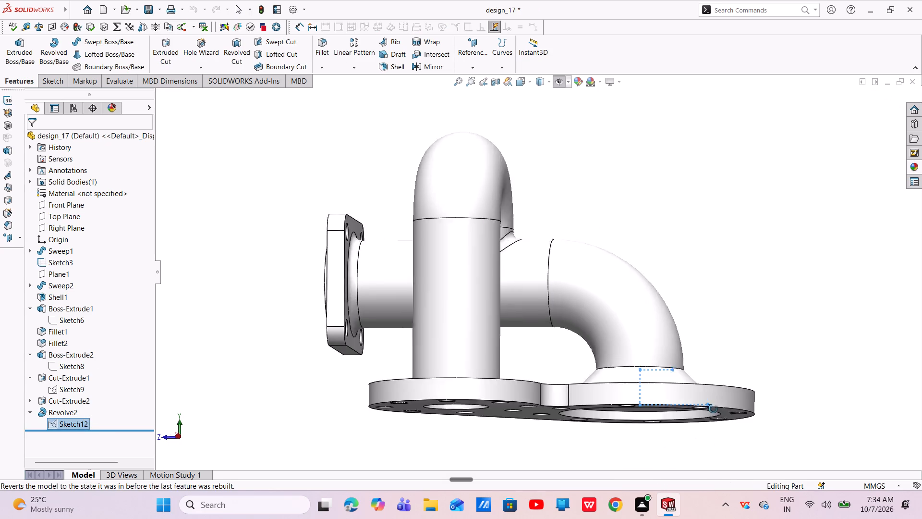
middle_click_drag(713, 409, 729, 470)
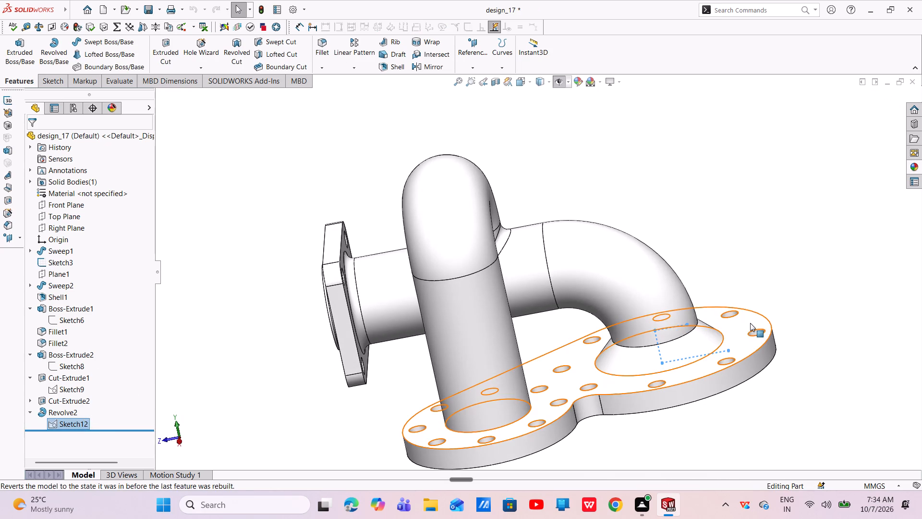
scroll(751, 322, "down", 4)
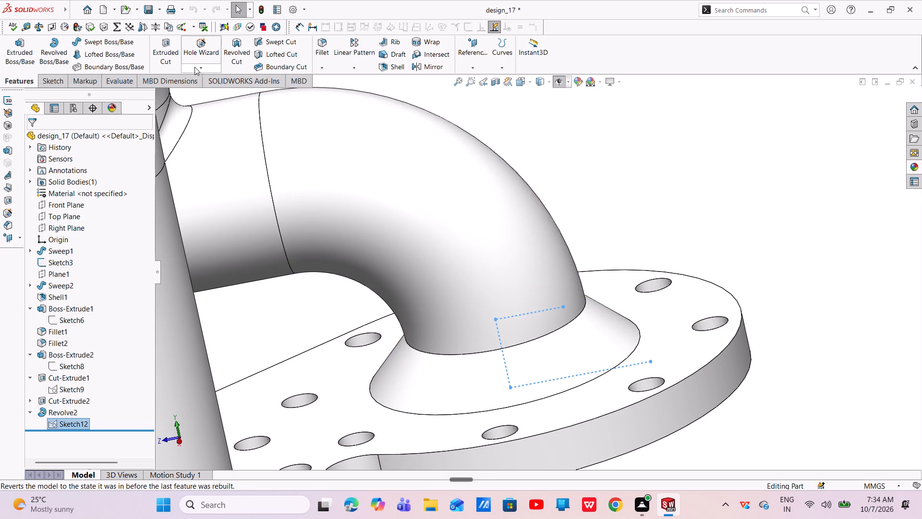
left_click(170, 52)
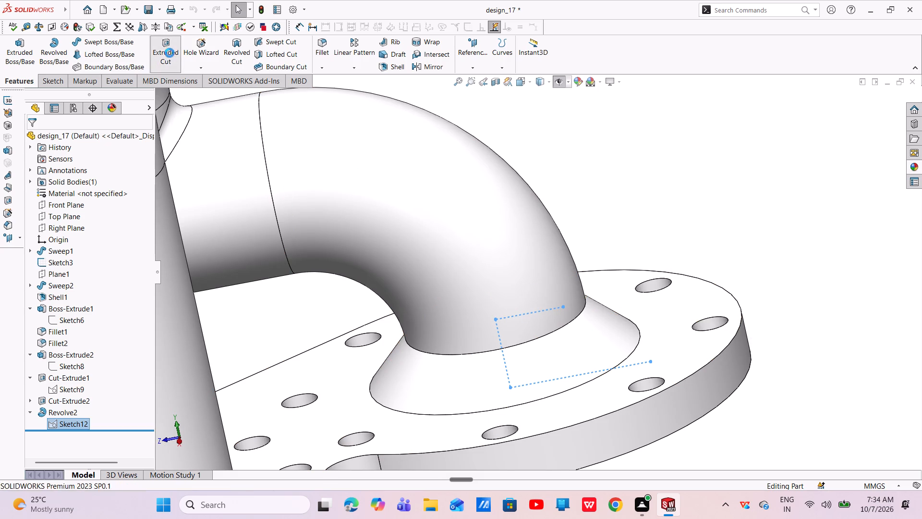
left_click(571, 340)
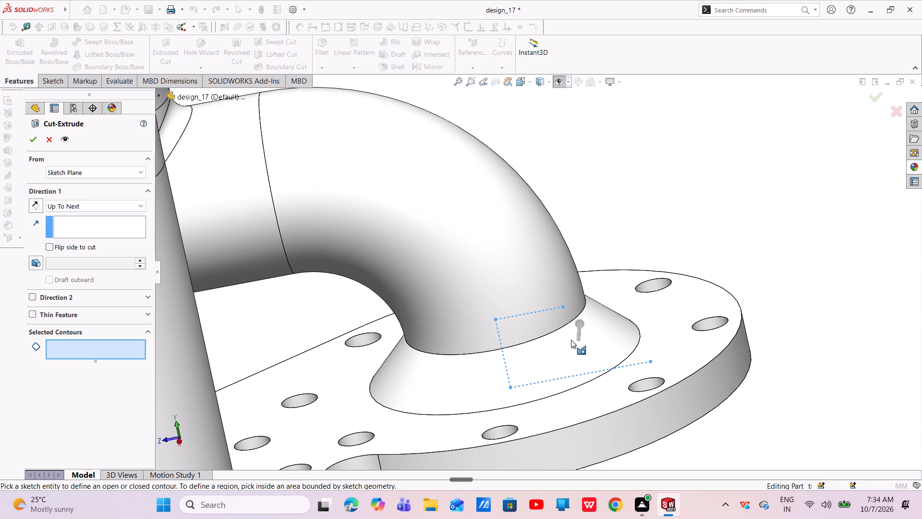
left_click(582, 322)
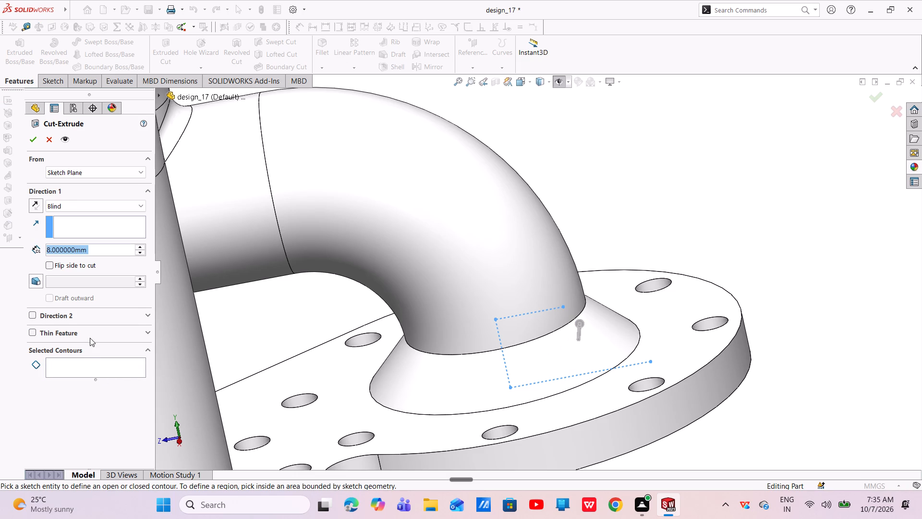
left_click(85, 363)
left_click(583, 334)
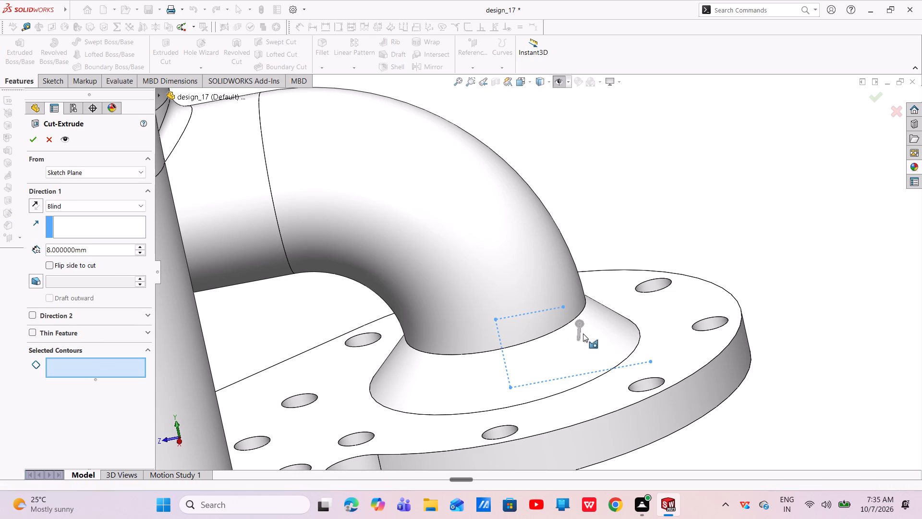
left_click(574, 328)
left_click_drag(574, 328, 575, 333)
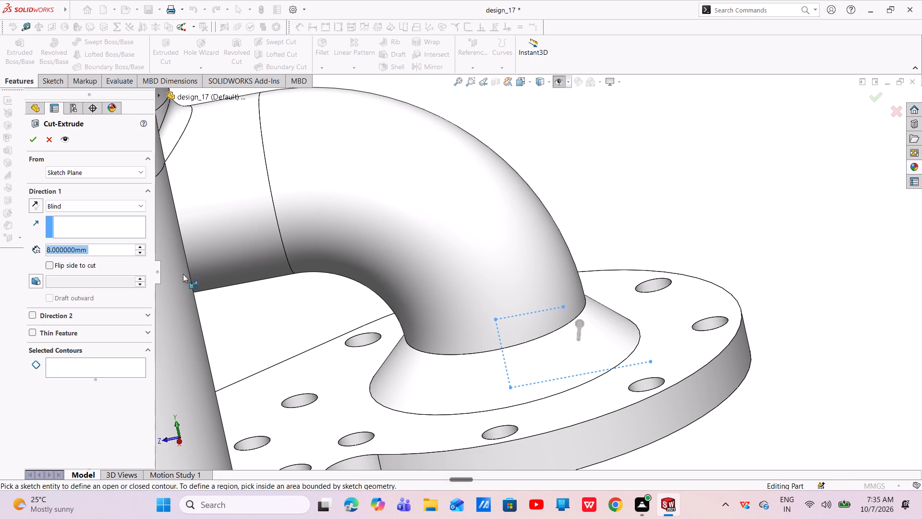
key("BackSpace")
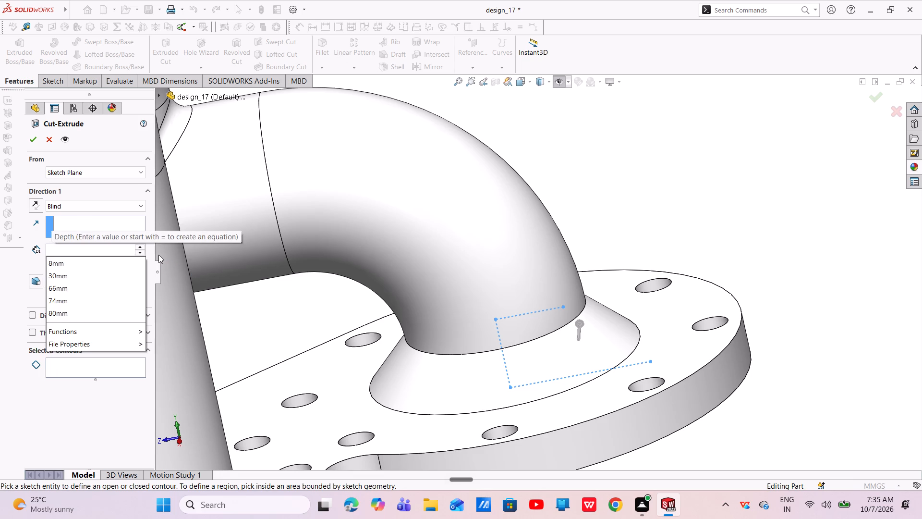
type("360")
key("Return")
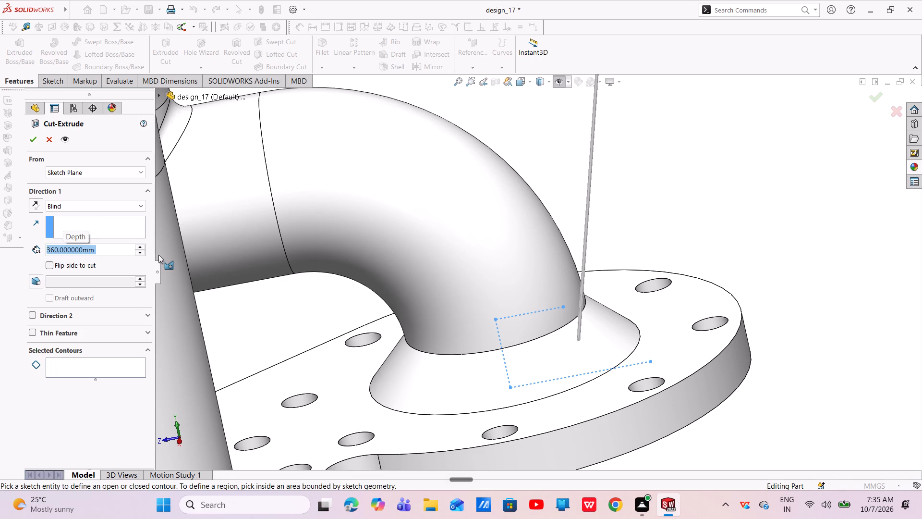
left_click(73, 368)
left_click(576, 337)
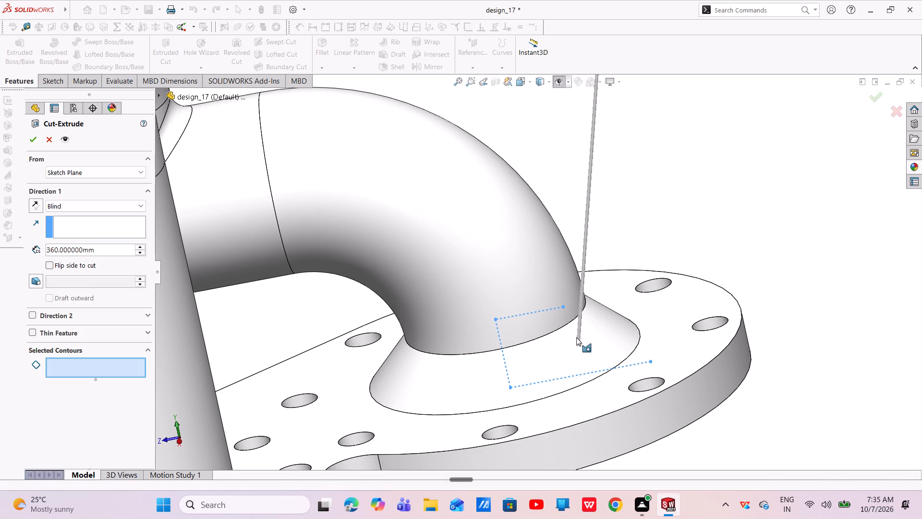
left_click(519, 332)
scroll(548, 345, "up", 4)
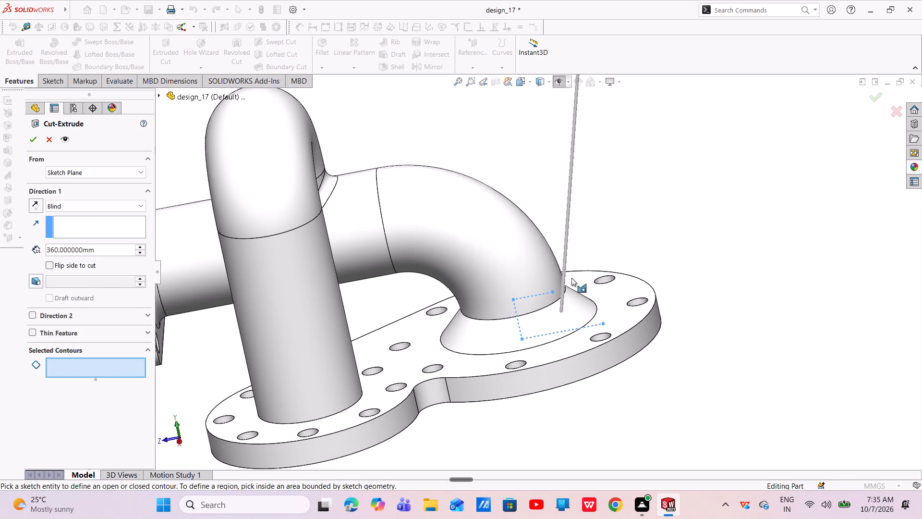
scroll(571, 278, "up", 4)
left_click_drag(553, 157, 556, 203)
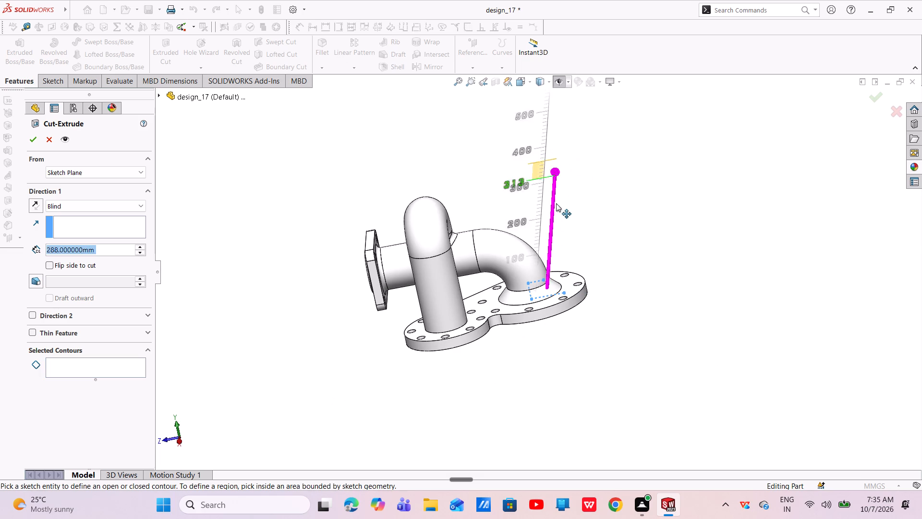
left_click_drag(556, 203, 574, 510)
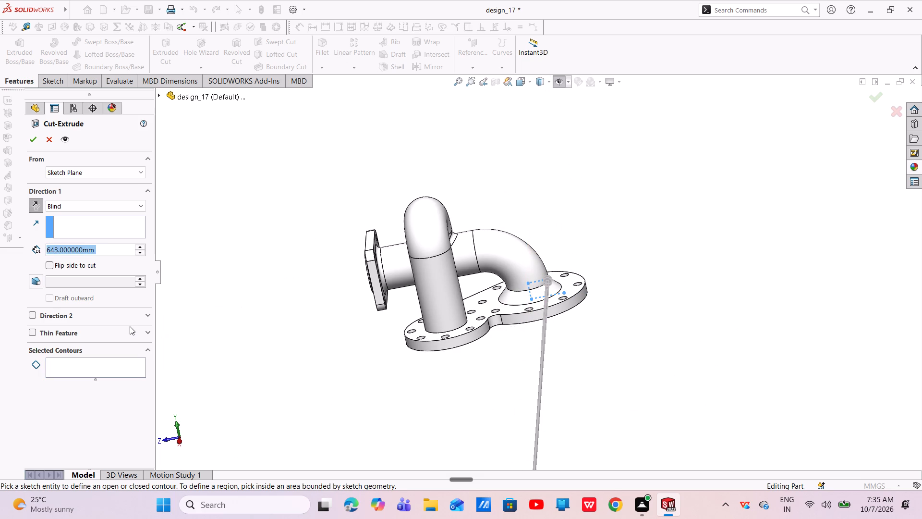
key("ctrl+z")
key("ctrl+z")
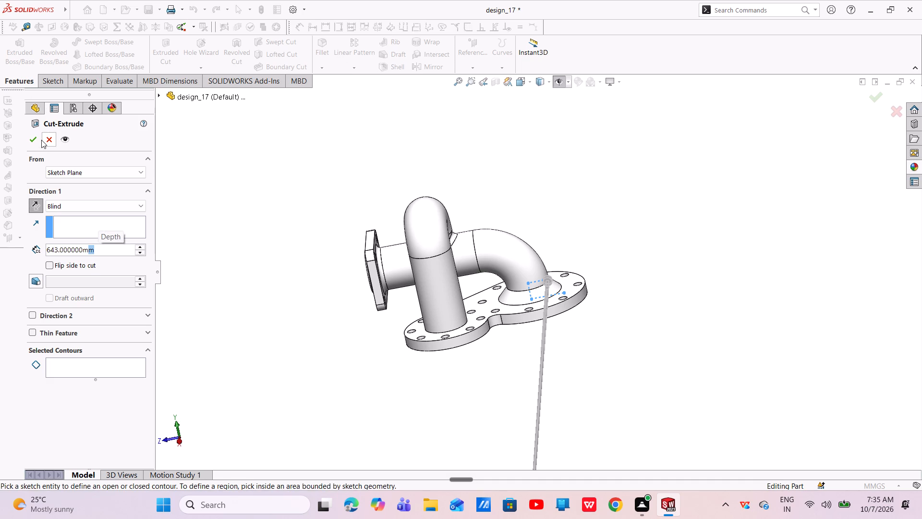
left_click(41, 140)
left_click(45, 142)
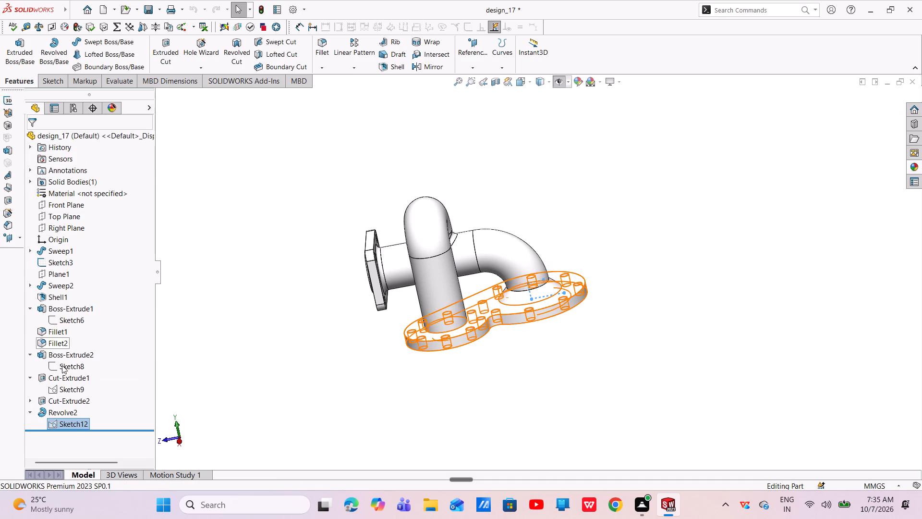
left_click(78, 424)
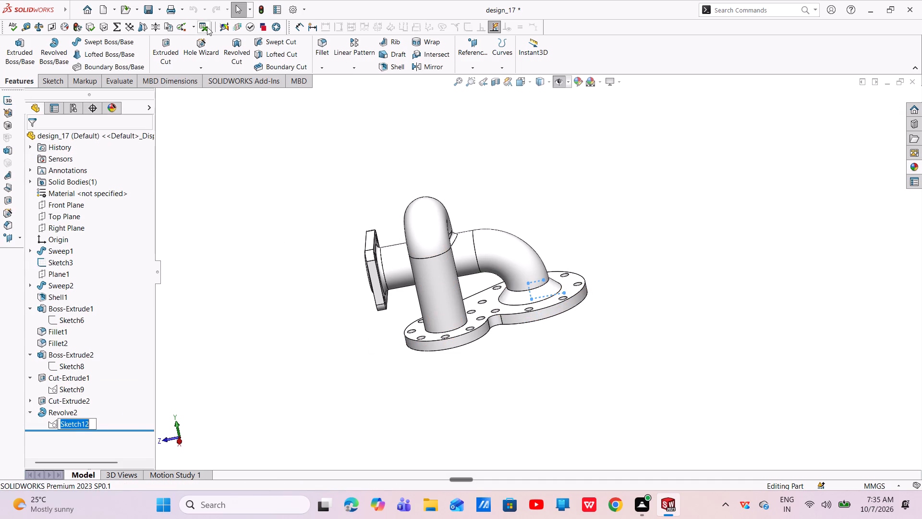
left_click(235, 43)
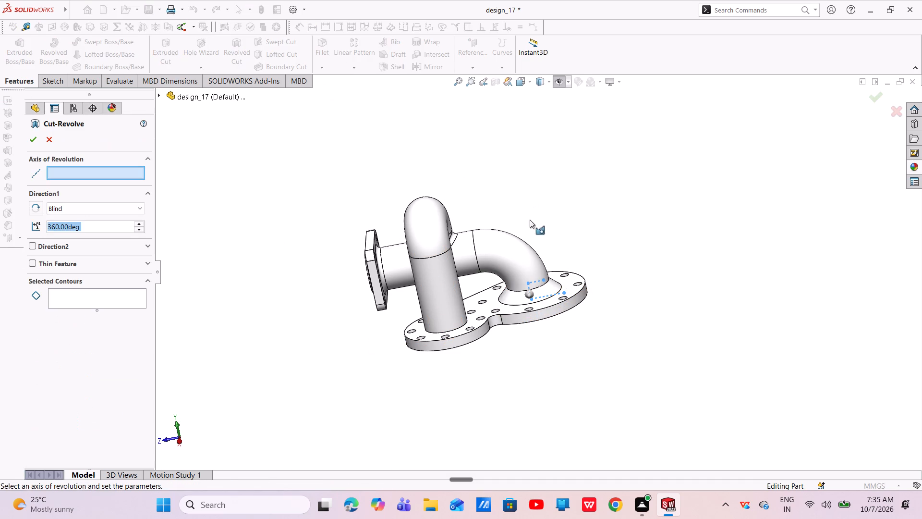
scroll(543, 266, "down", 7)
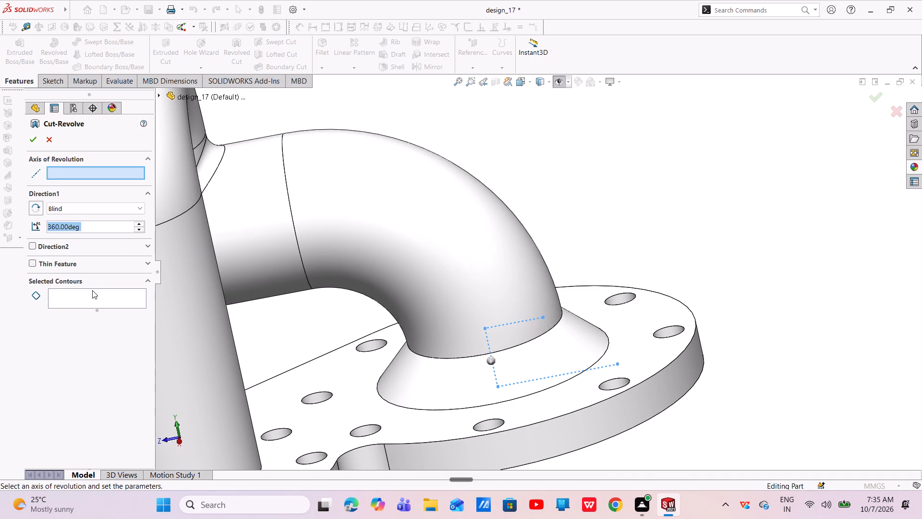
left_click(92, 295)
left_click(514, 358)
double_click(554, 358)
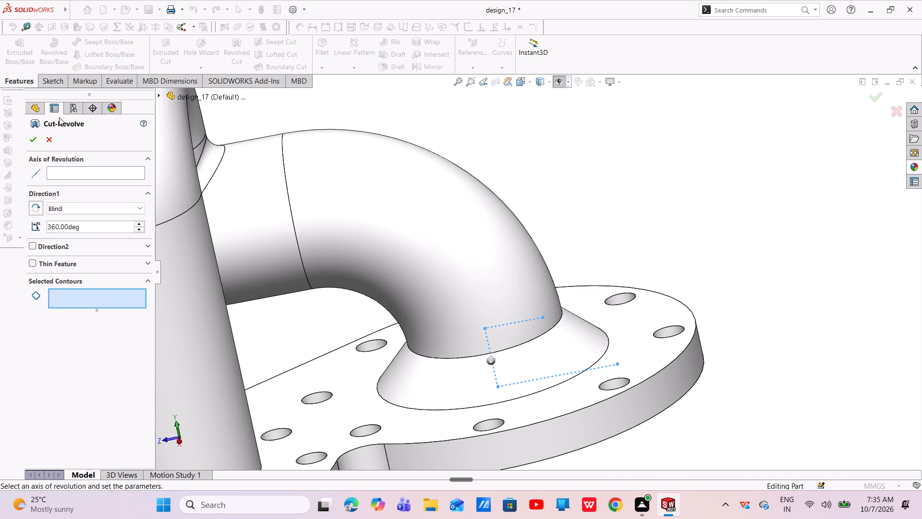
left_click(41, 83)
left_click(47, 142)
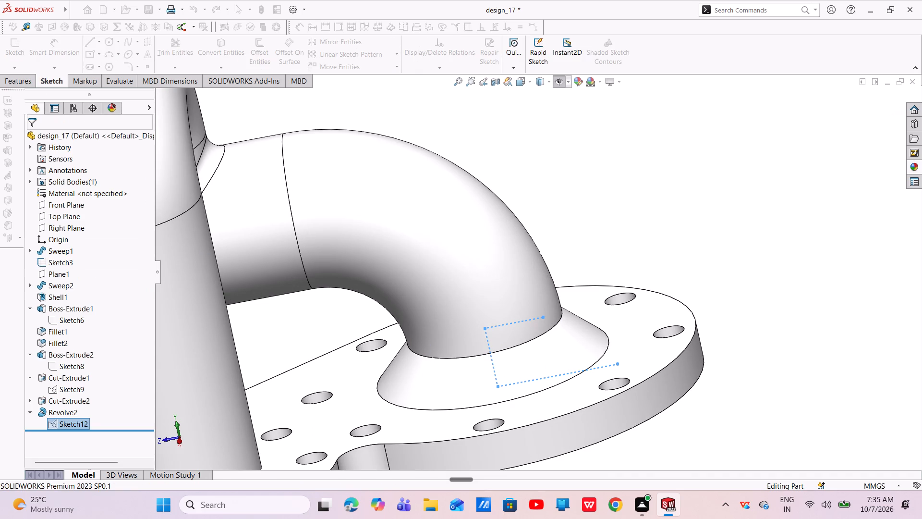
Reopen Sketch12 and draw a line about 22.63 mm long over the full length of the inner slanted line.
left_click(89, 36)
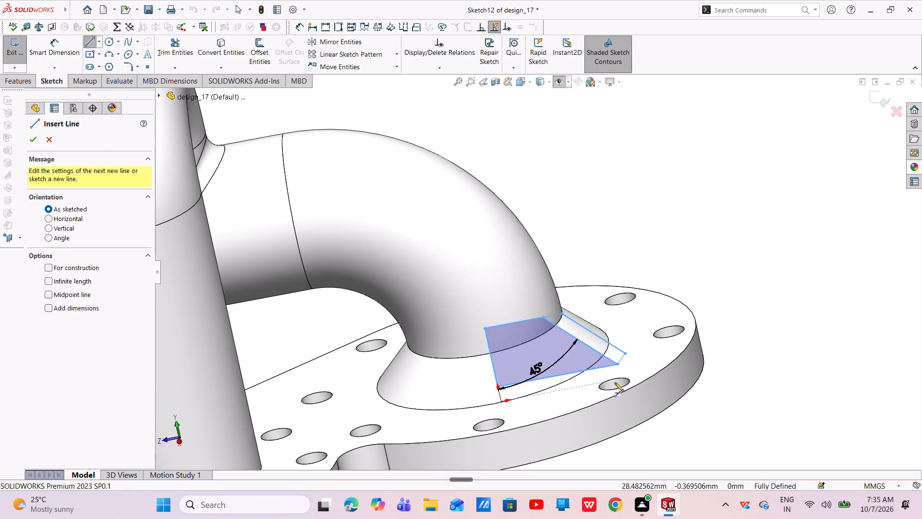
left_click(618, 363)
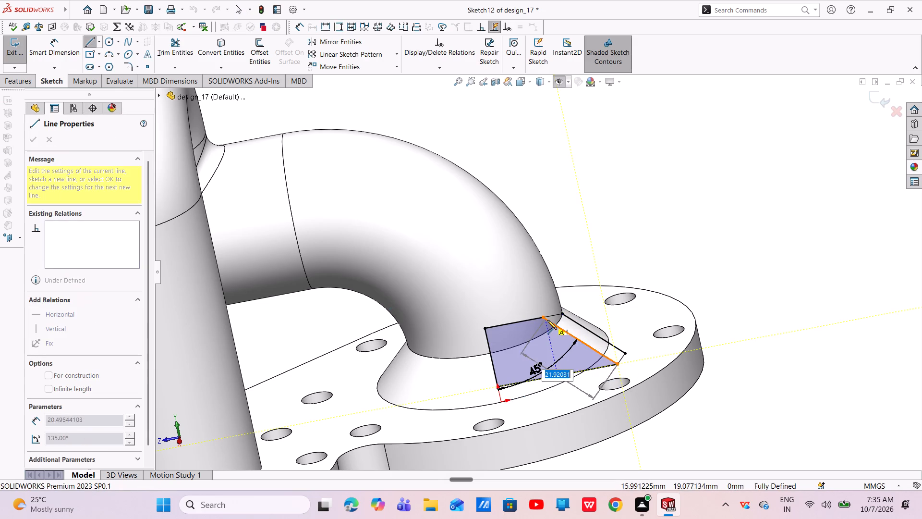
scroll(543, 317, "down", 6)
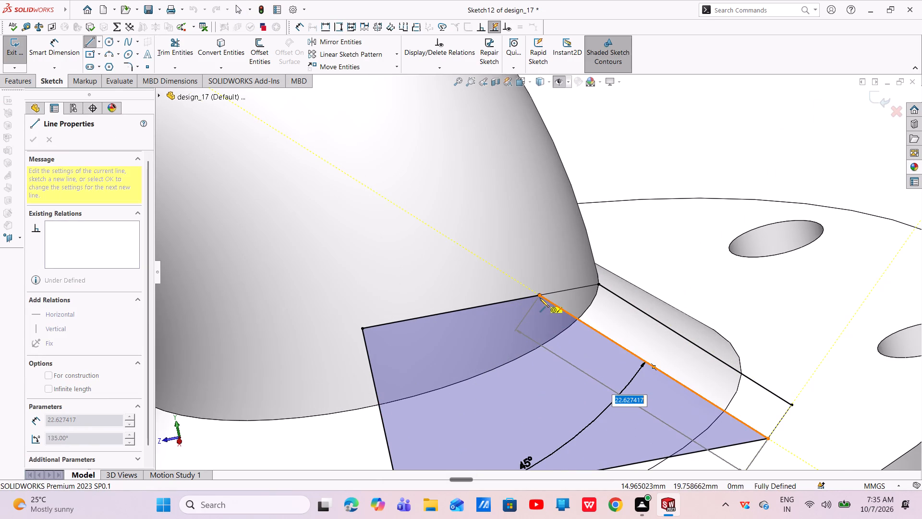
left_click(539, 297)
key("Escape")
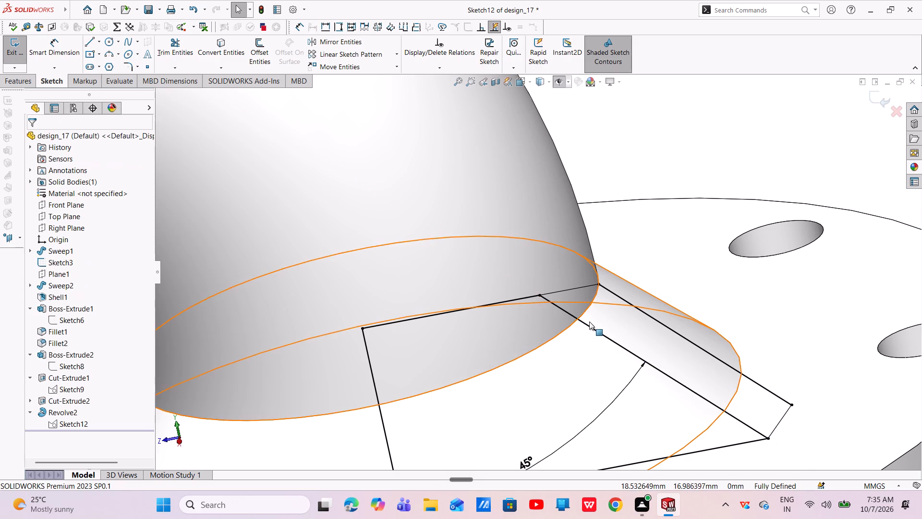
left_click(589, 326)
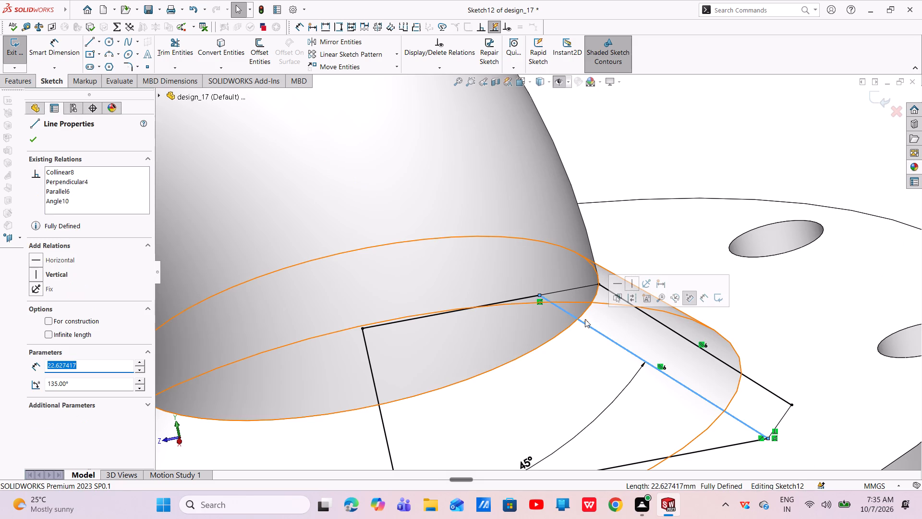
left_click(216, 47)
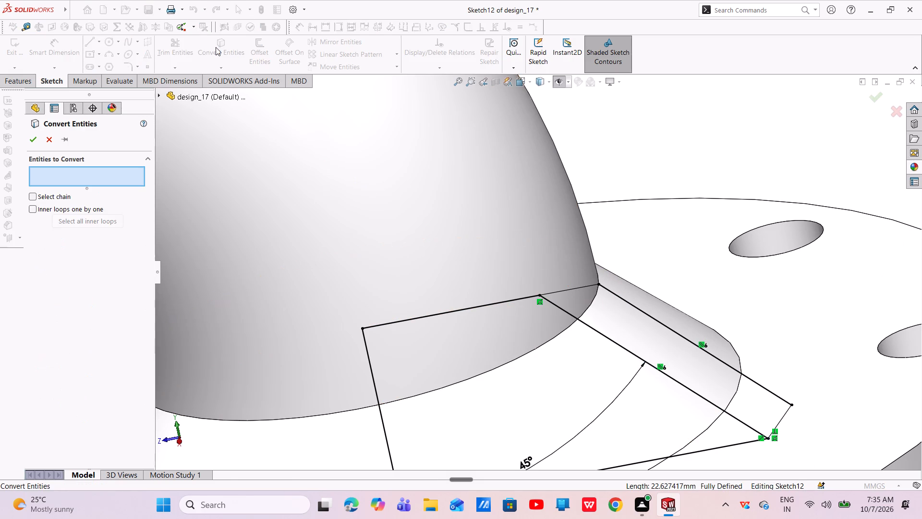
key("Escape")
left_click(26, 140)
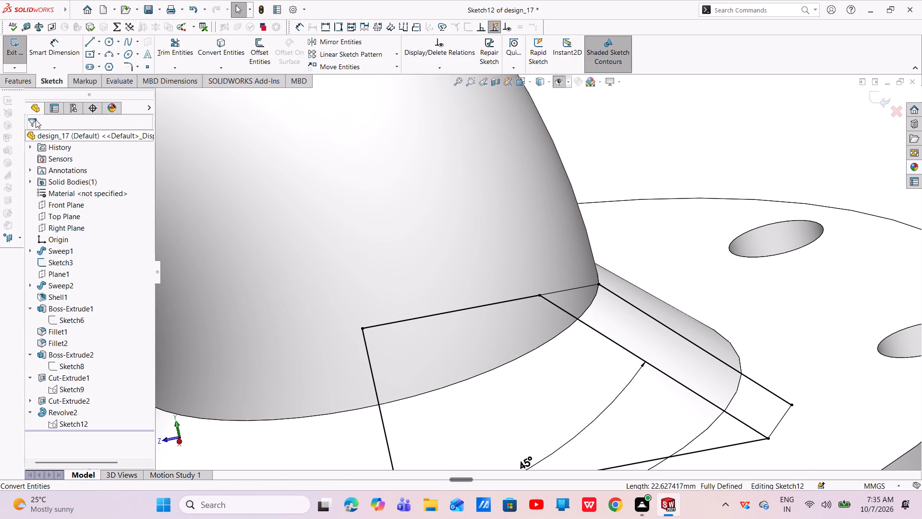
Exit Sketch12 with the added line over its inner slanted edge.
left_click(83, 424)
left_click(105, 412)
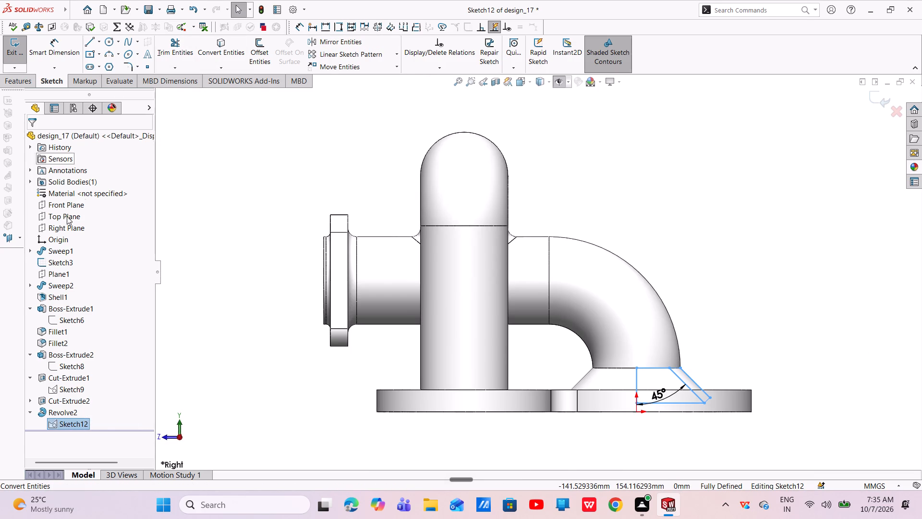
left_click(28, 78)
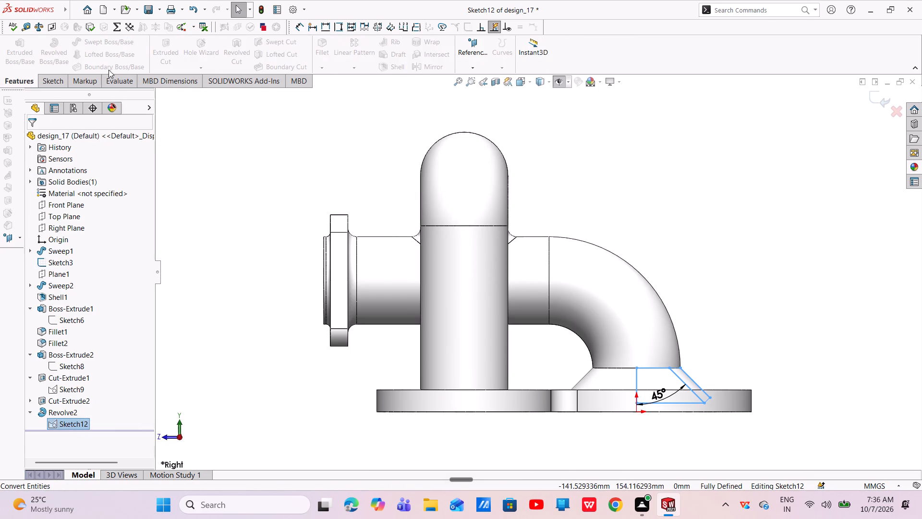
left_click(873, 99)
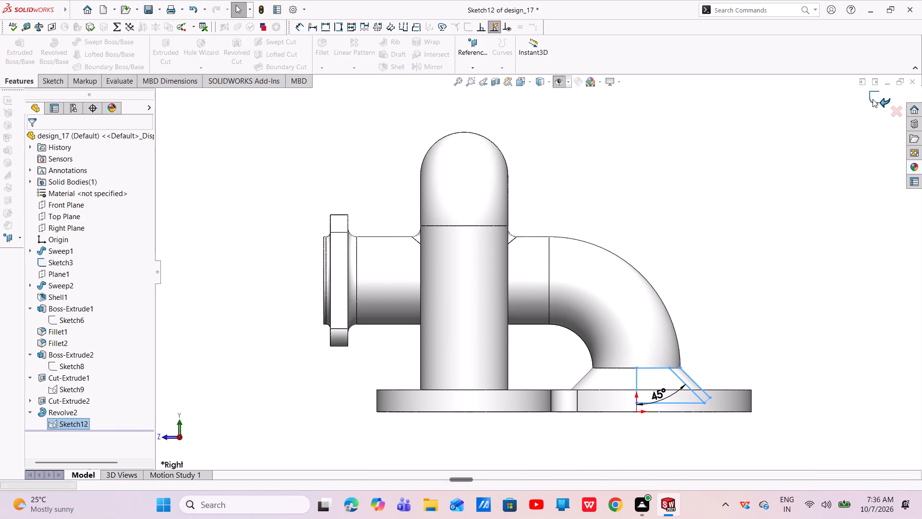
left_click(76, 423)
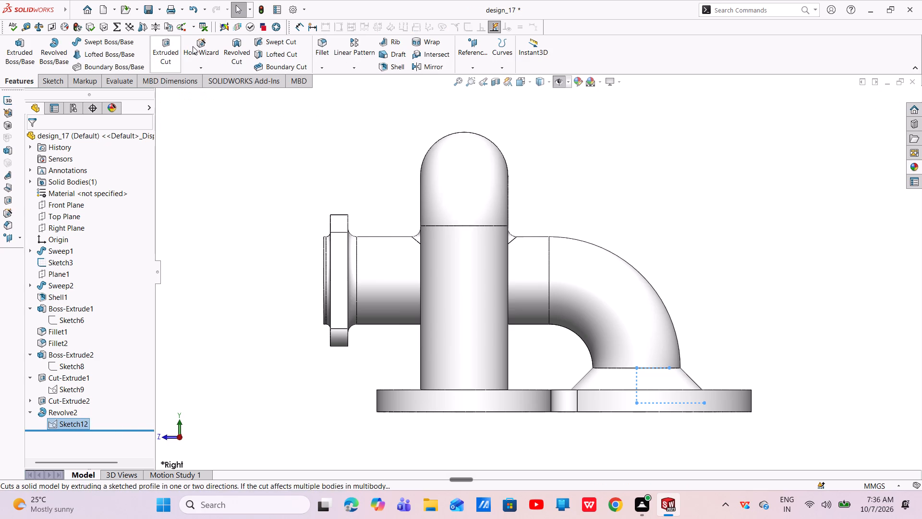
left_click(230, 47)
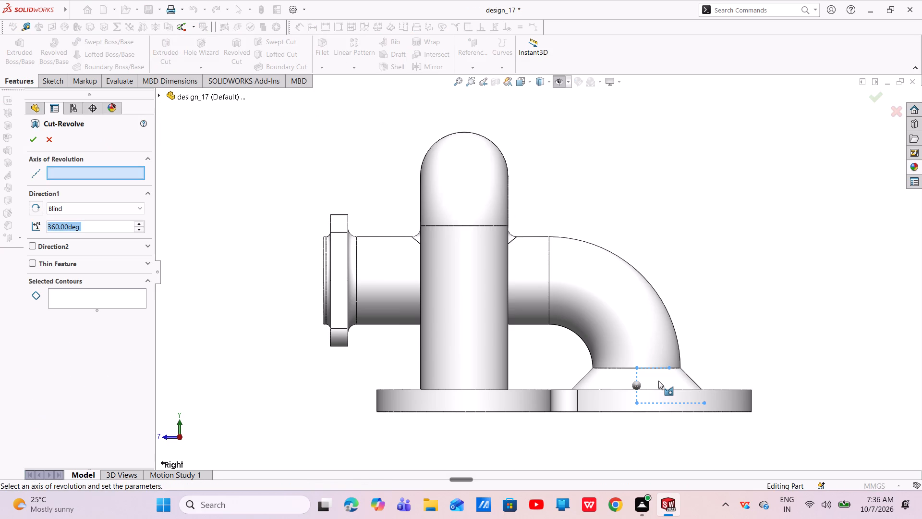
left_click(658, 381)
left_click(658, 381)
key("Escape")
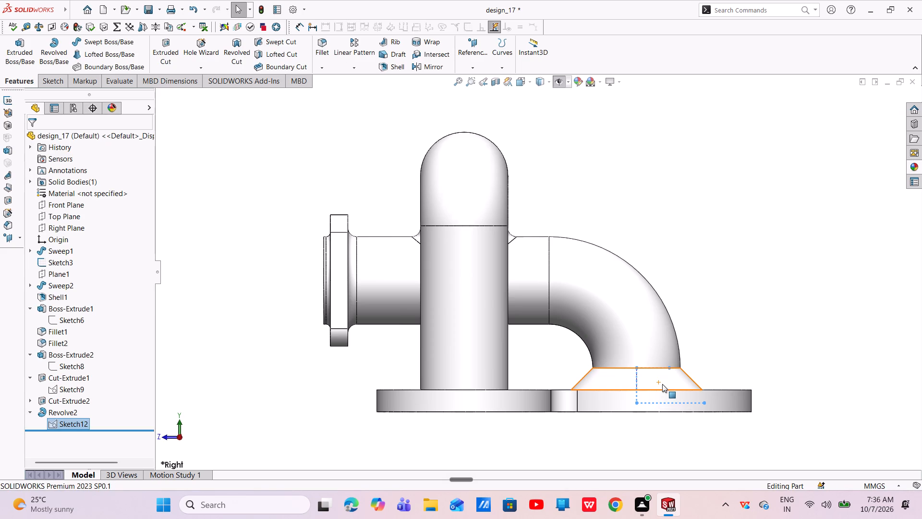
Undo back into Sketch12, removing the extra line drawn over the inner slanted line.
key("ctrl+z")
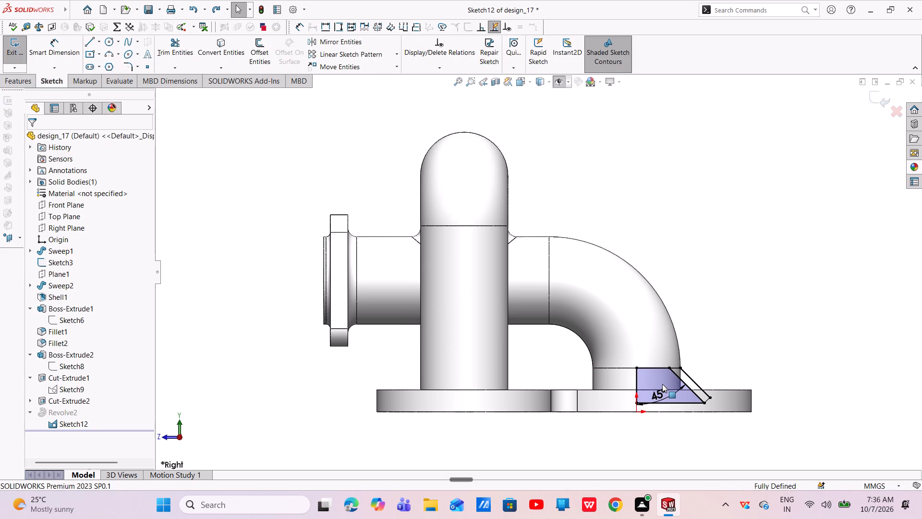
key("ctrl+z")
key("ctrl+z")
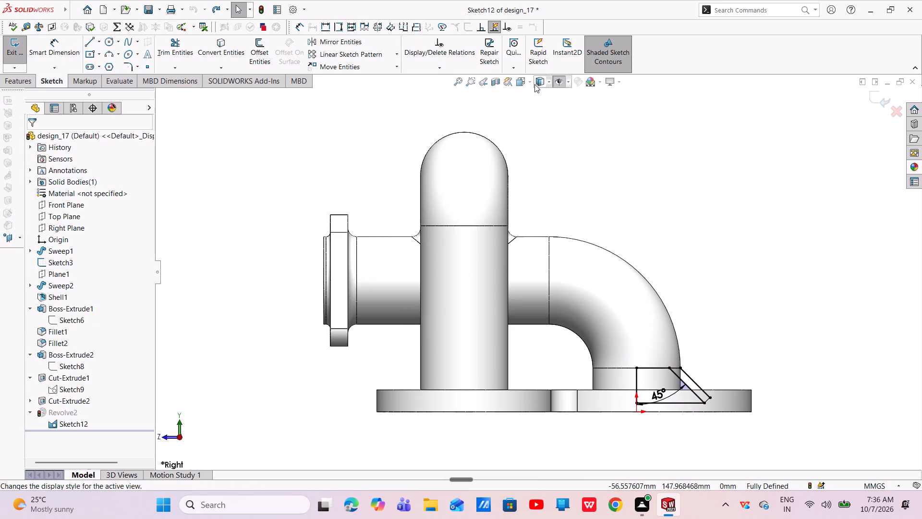
Show hidden lines and convert the inner slanted line of Sketch12 to construction geometry.
left_click(549, 81)
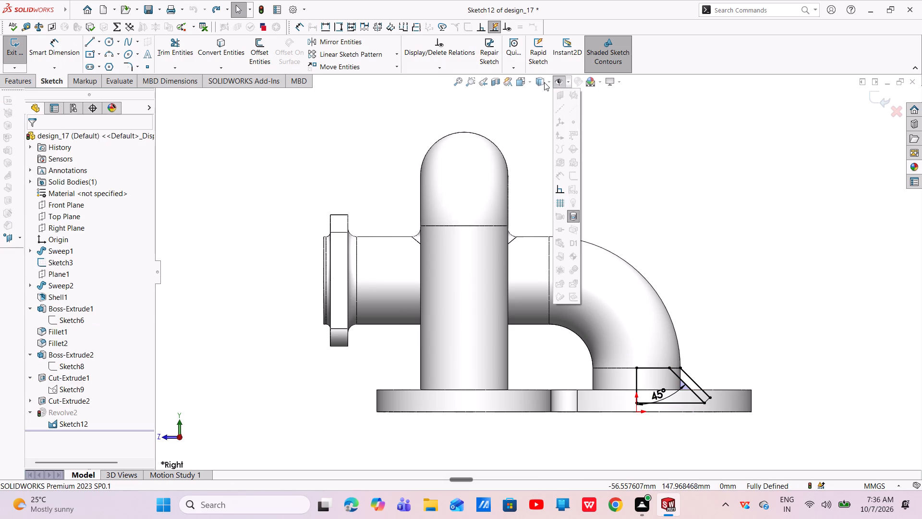
left_click(546, 80)
left_click(547, 81)
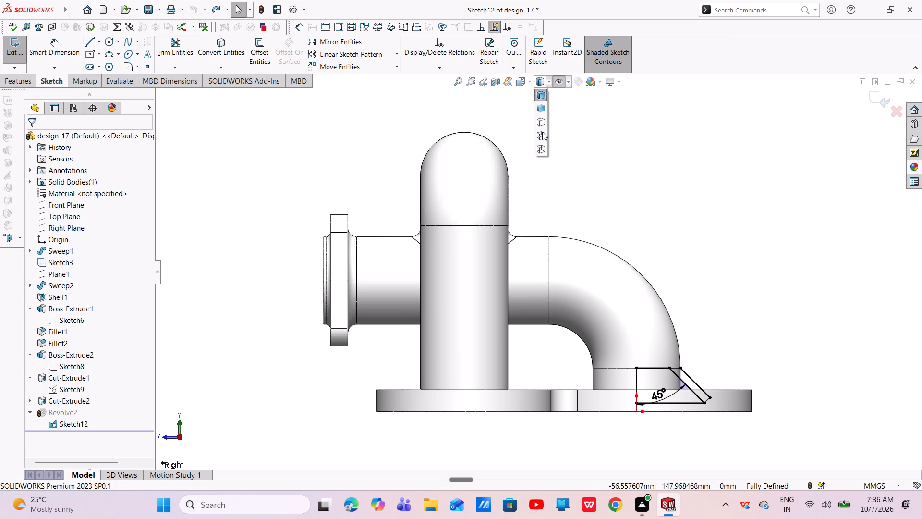
left_click(542, 132)
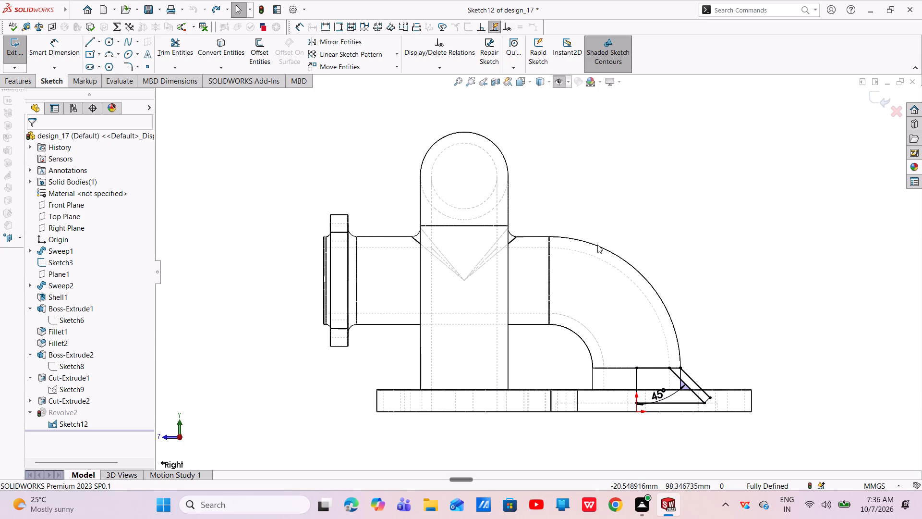
scroll(719, 394, "down", 8)
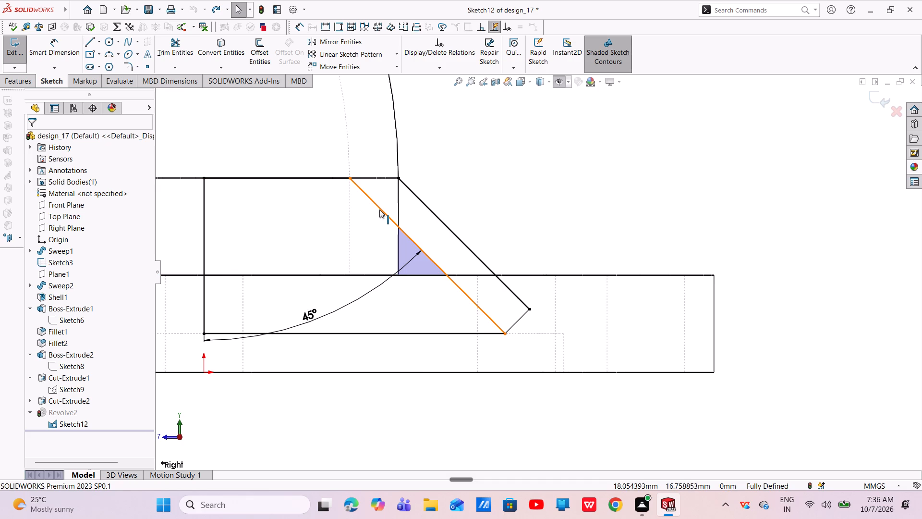
left_click(379, 210)
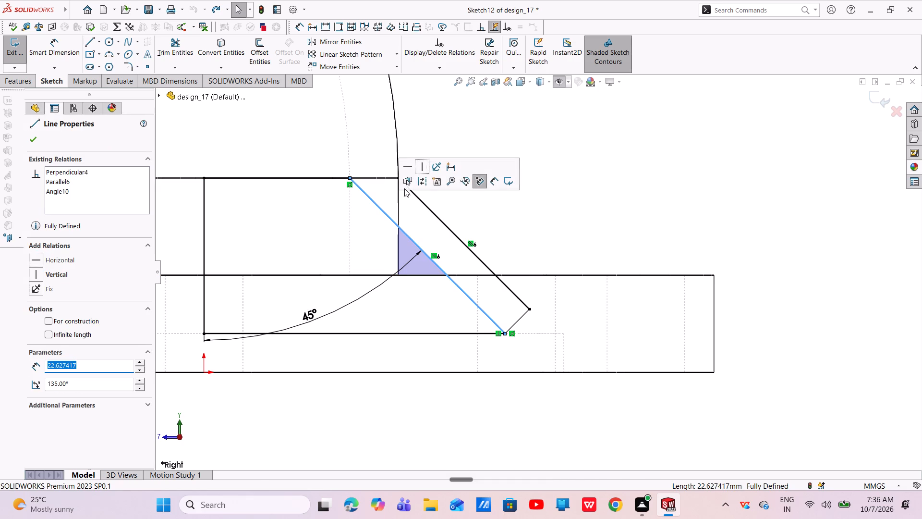
left_click(50, 319)
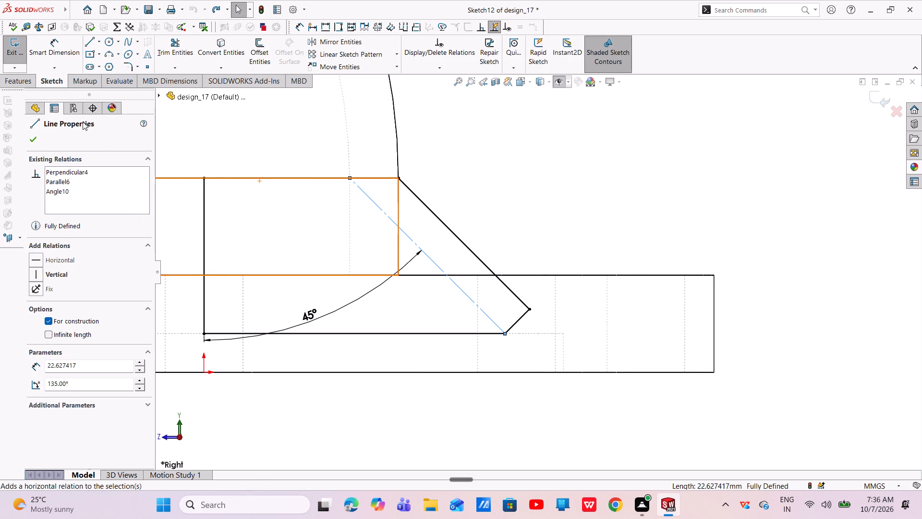
left_click(33, 138)
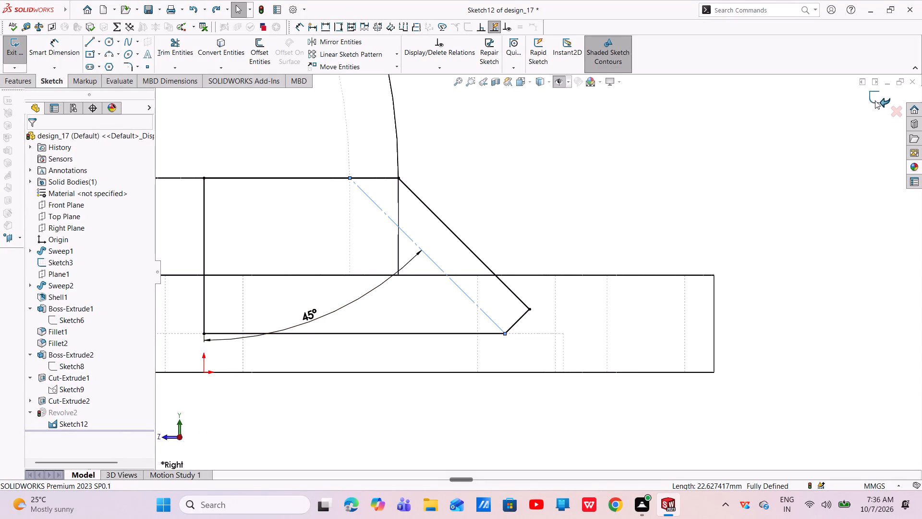
Restore the shaded with edges display and exit Sketch12 to rebuild the conical revolve.
left_click(547, 83)
left_click(538, 96)
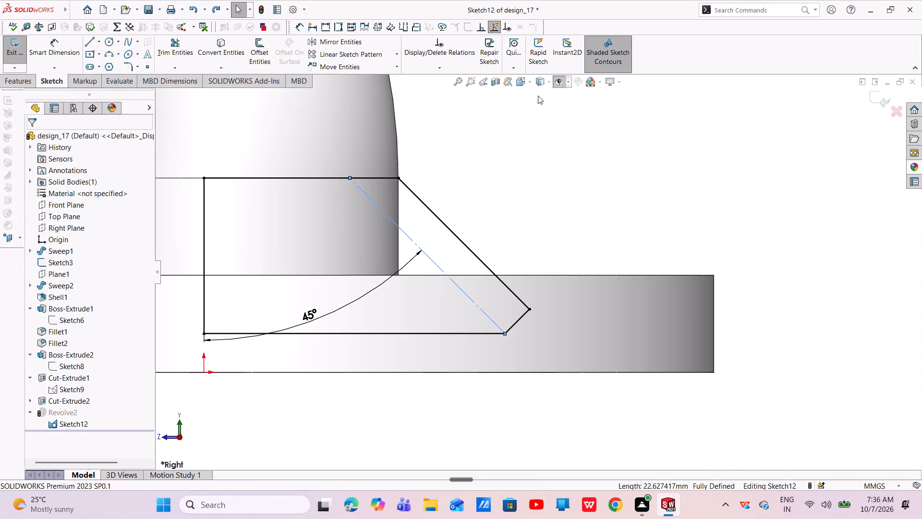
scroll(321, 206, "up", 3)
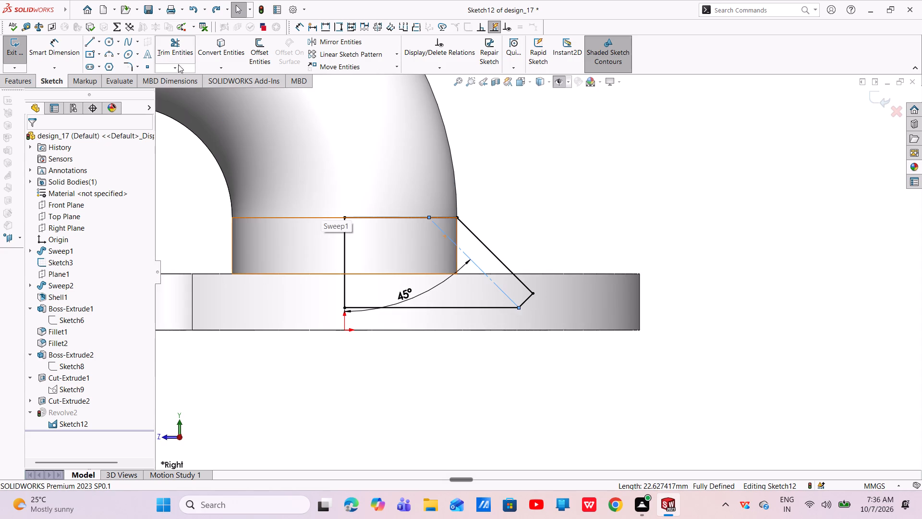
left_click(69, 416)
left_click(19, 85)
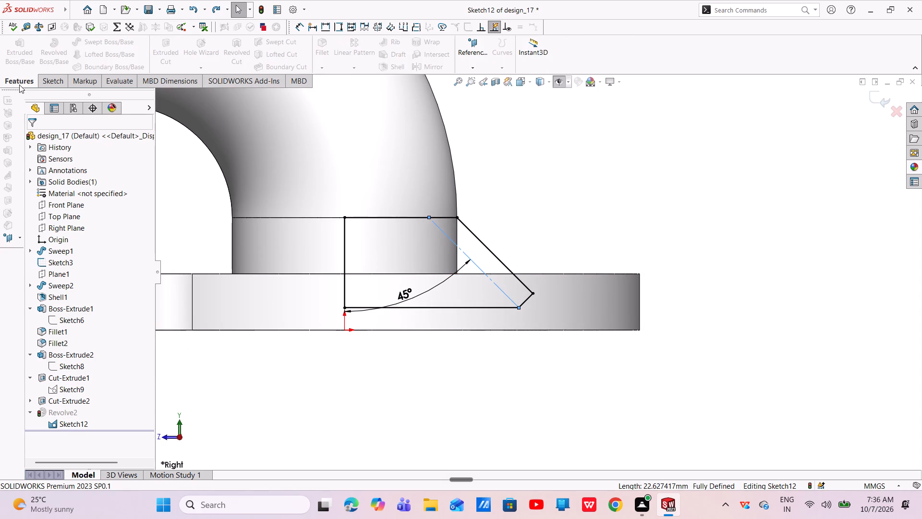
left_click(876, 104)
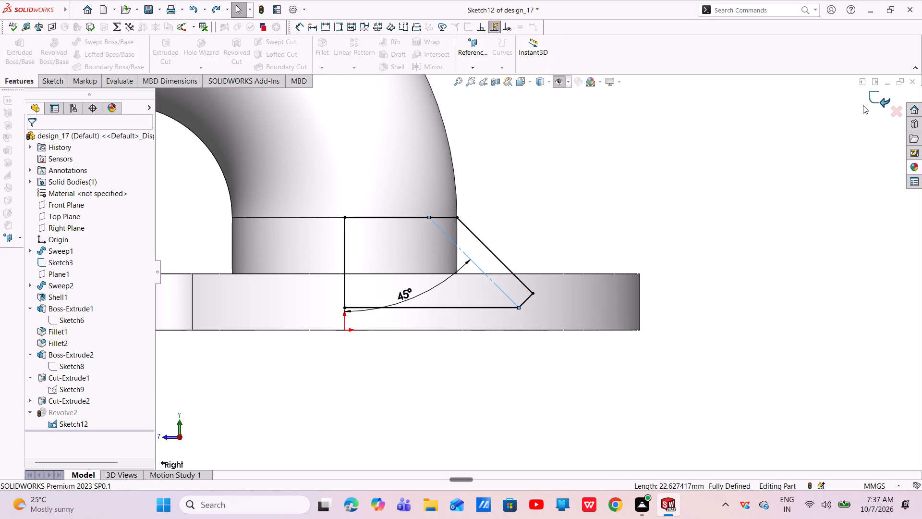
Undo back into Sketch12 to inspect the properties of its inner slanted construction line, and exit the sketch.
left_click(66, 423)
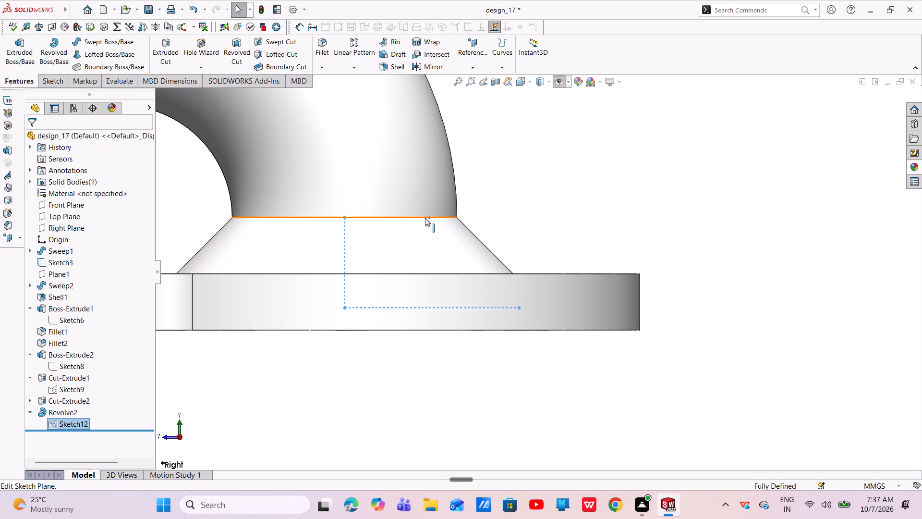
key("ctrl+z")
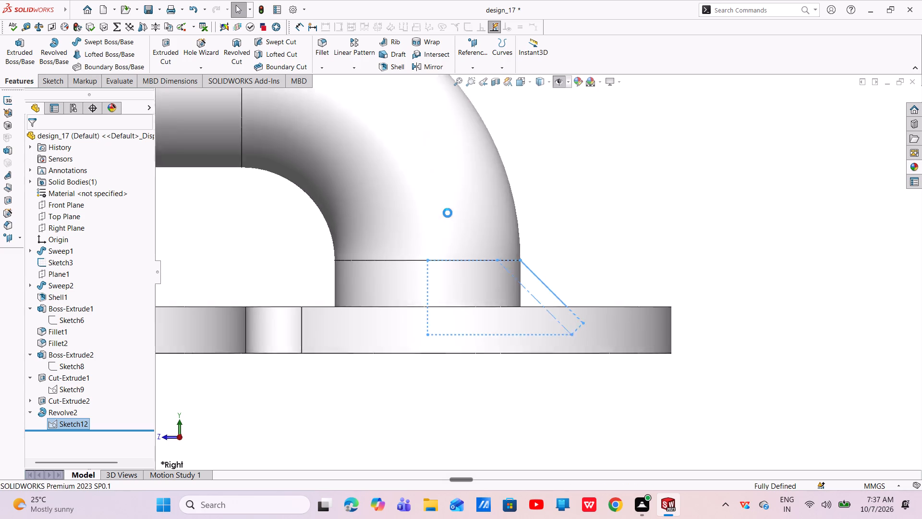
scroll(695, 400, "down", 6)
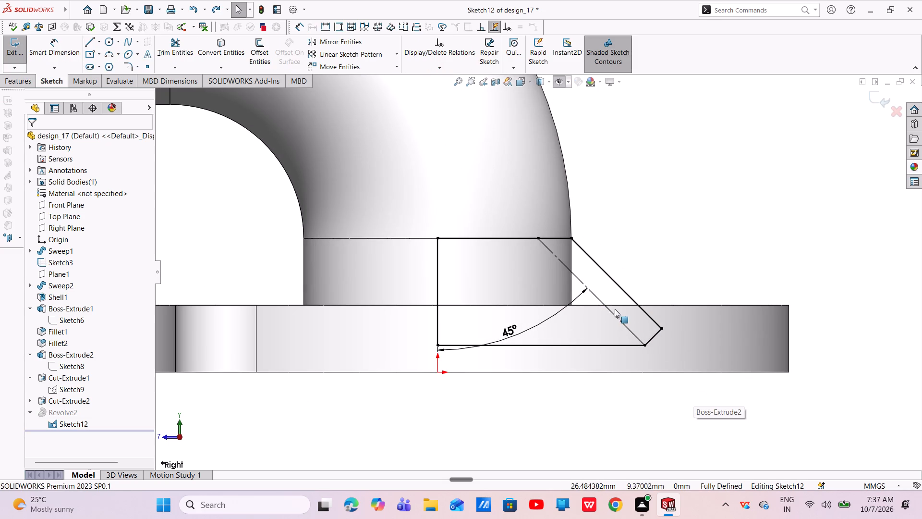
left_click(603, 301)
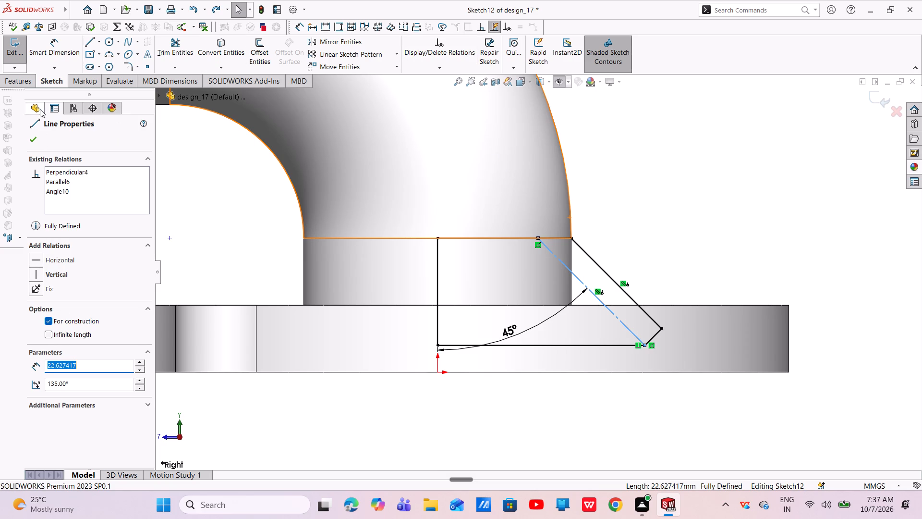
left_click(28, 137)
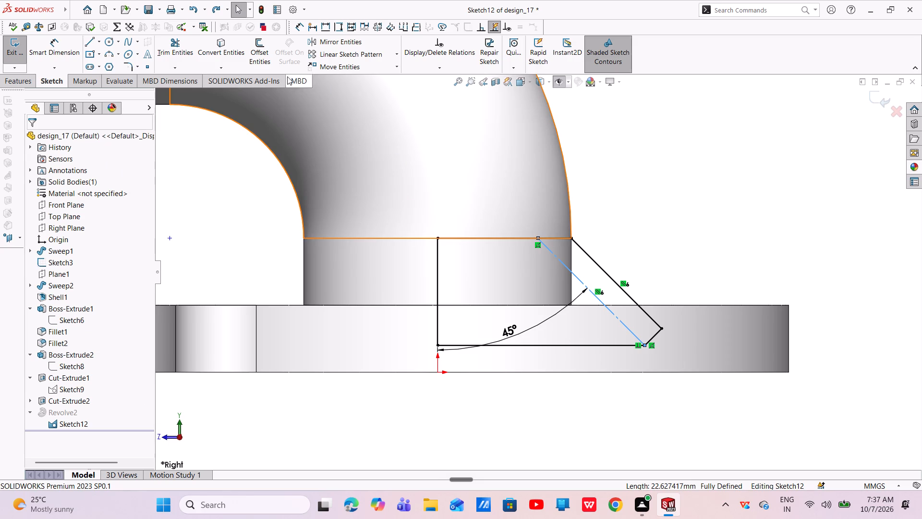
left_click(876, 95)
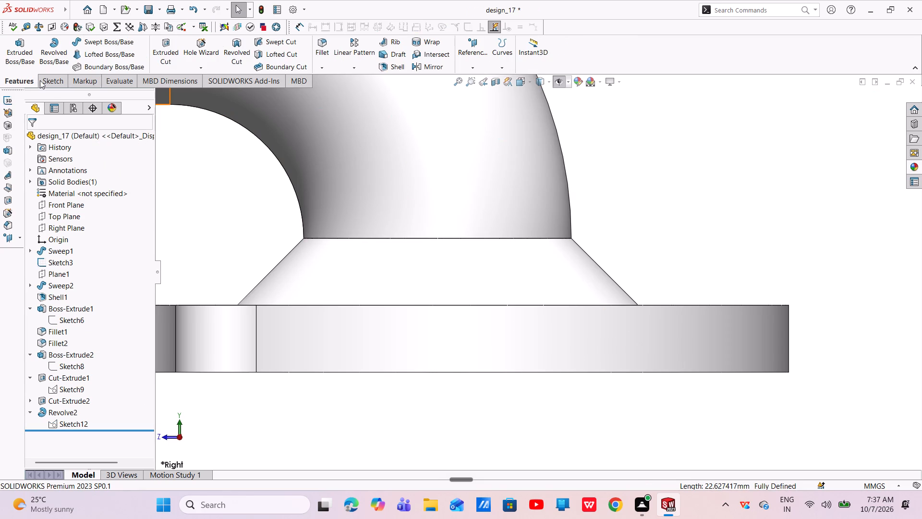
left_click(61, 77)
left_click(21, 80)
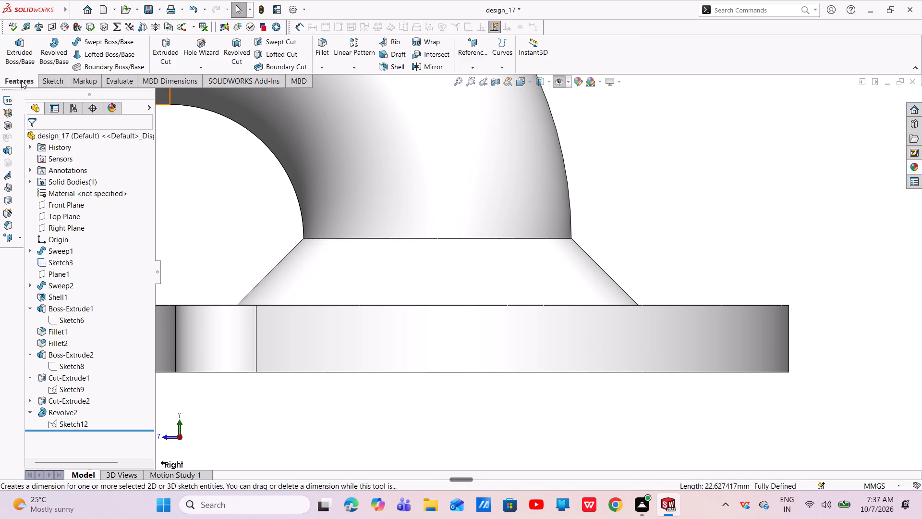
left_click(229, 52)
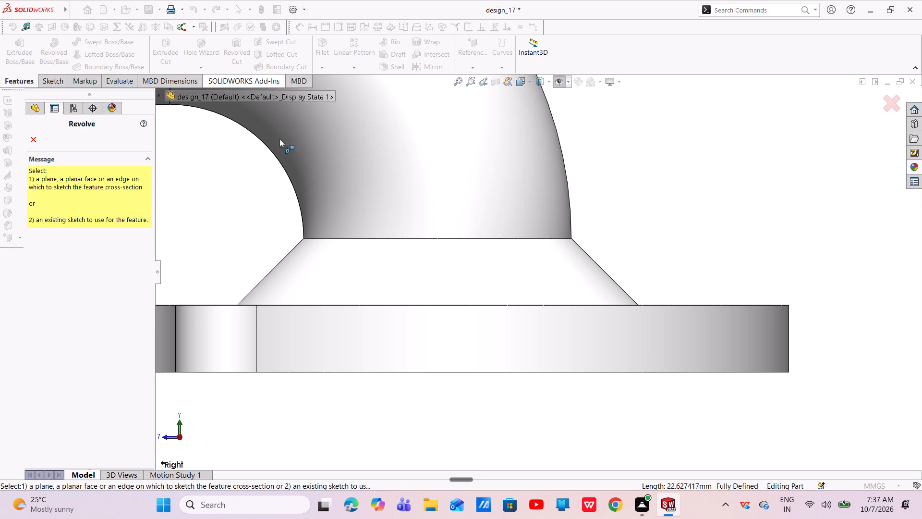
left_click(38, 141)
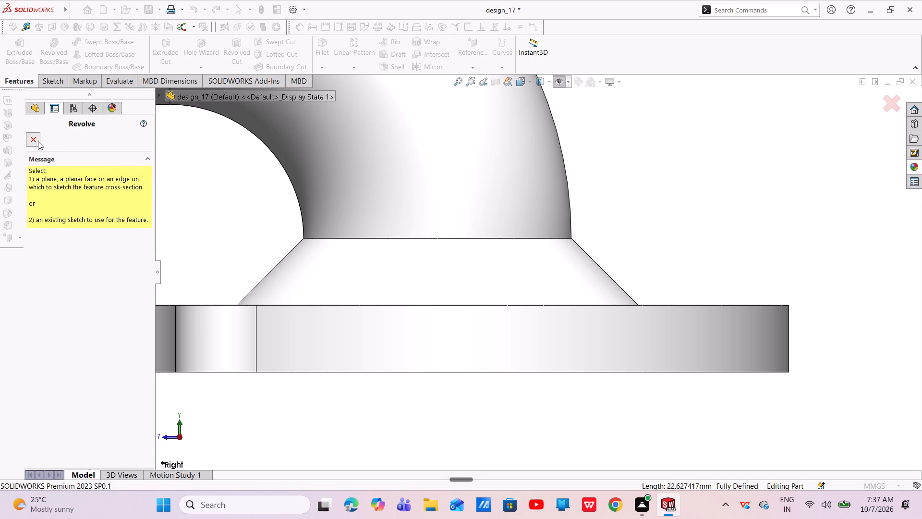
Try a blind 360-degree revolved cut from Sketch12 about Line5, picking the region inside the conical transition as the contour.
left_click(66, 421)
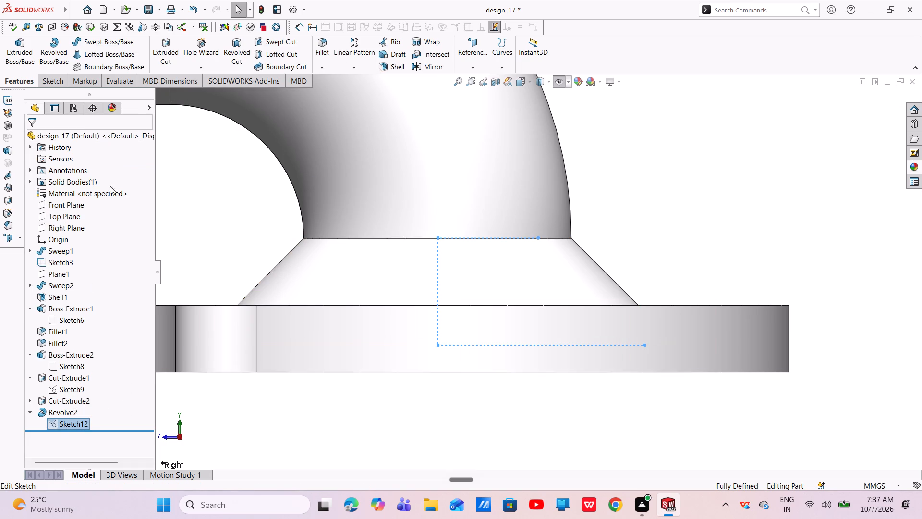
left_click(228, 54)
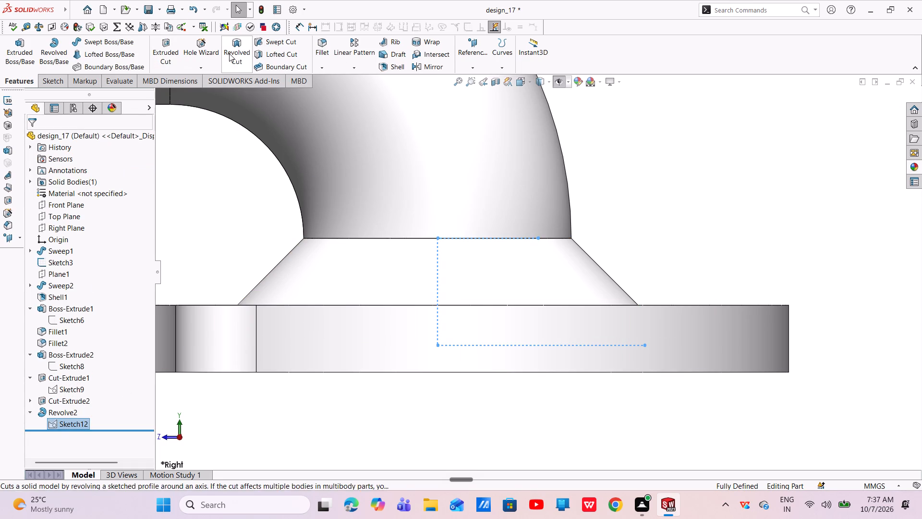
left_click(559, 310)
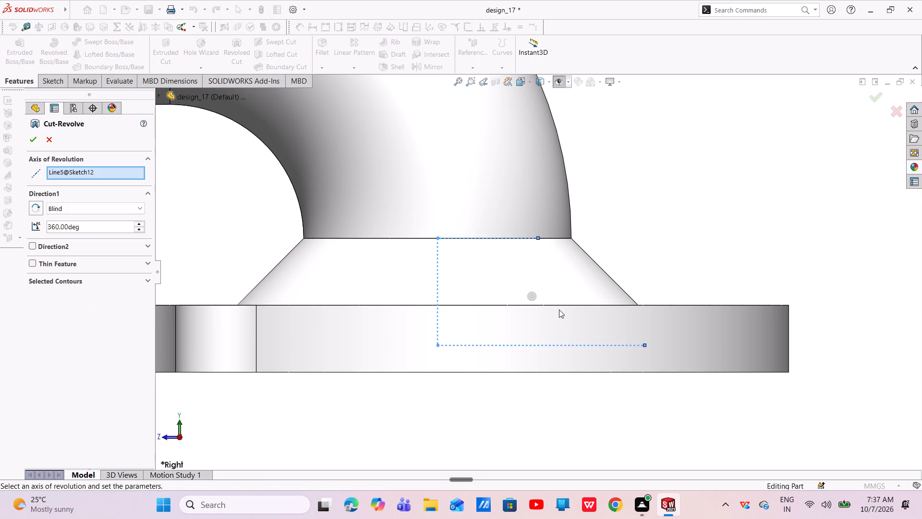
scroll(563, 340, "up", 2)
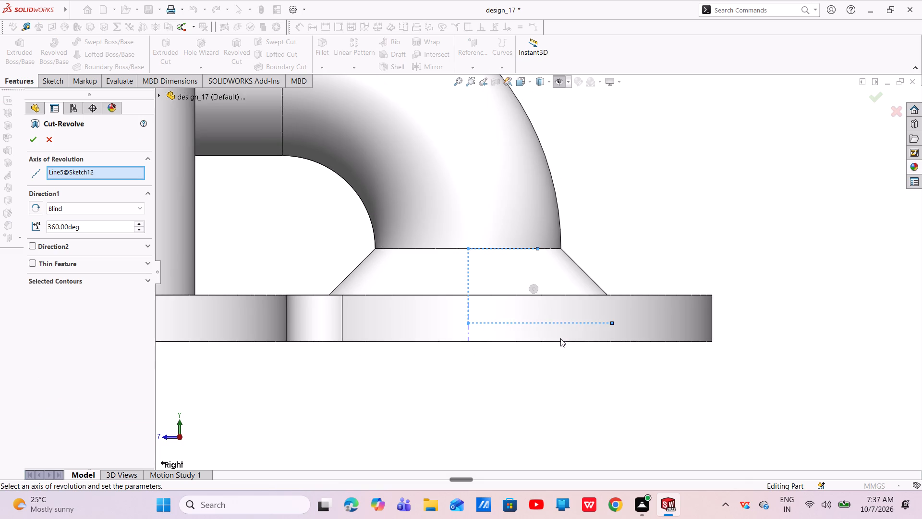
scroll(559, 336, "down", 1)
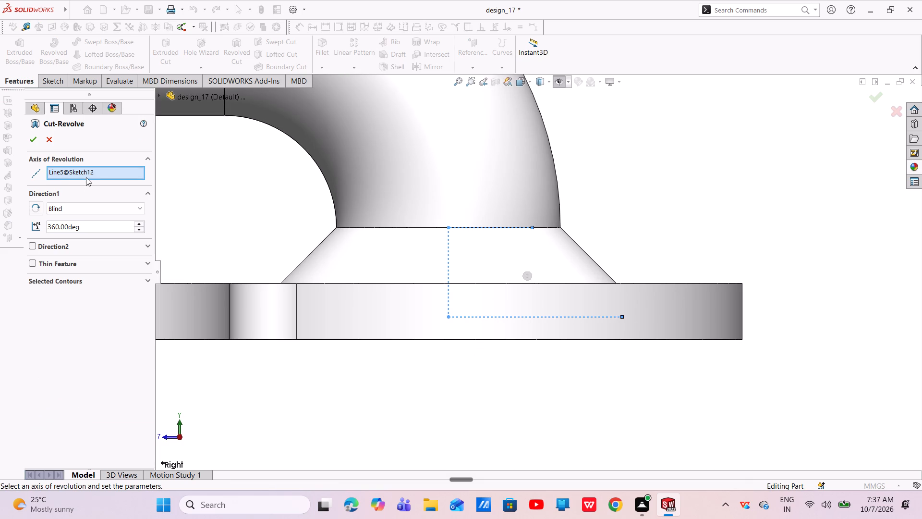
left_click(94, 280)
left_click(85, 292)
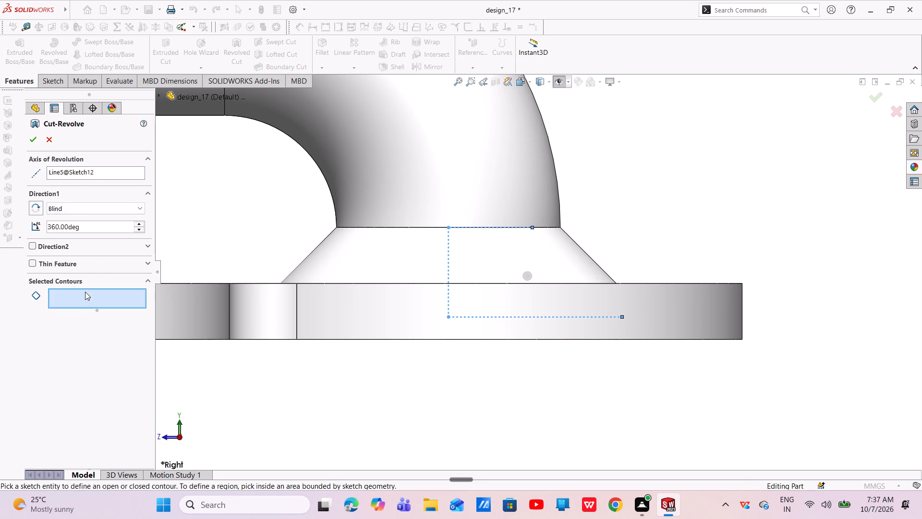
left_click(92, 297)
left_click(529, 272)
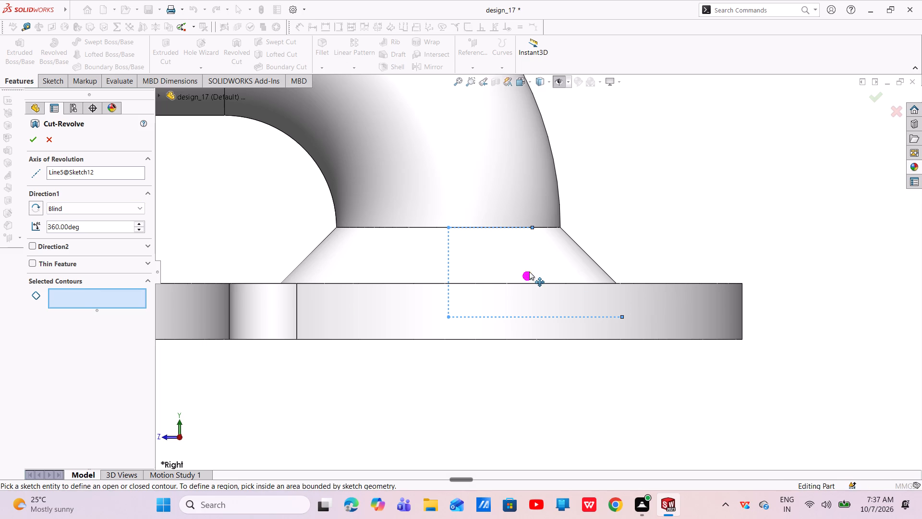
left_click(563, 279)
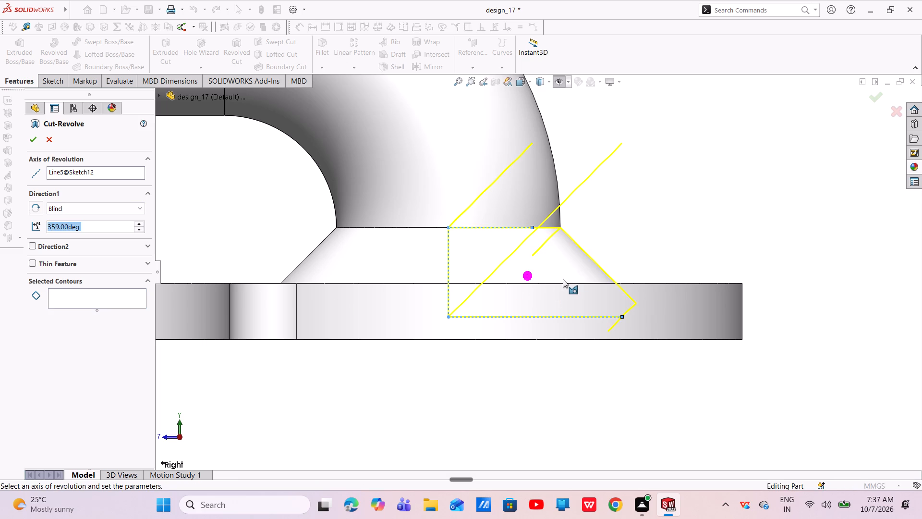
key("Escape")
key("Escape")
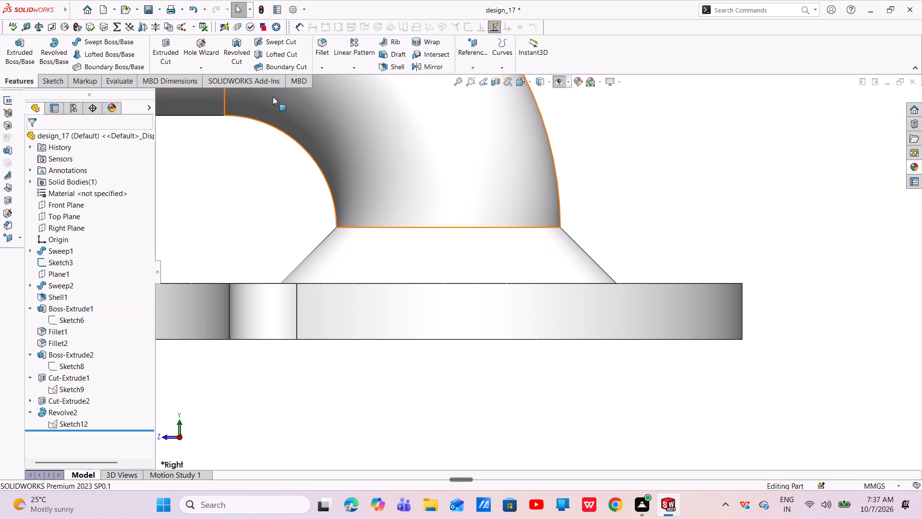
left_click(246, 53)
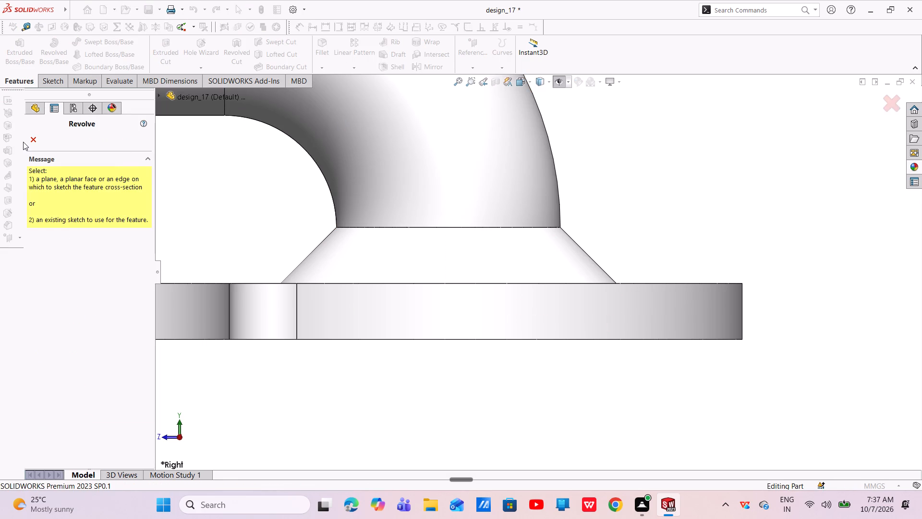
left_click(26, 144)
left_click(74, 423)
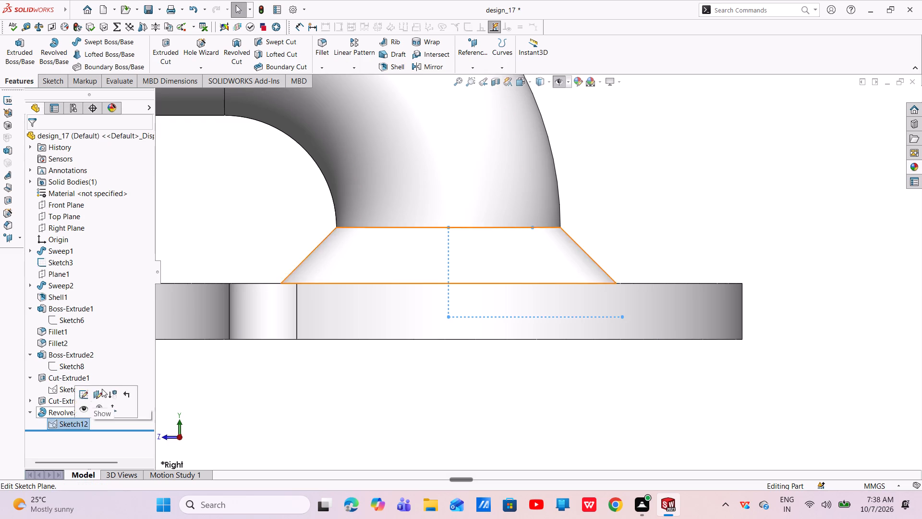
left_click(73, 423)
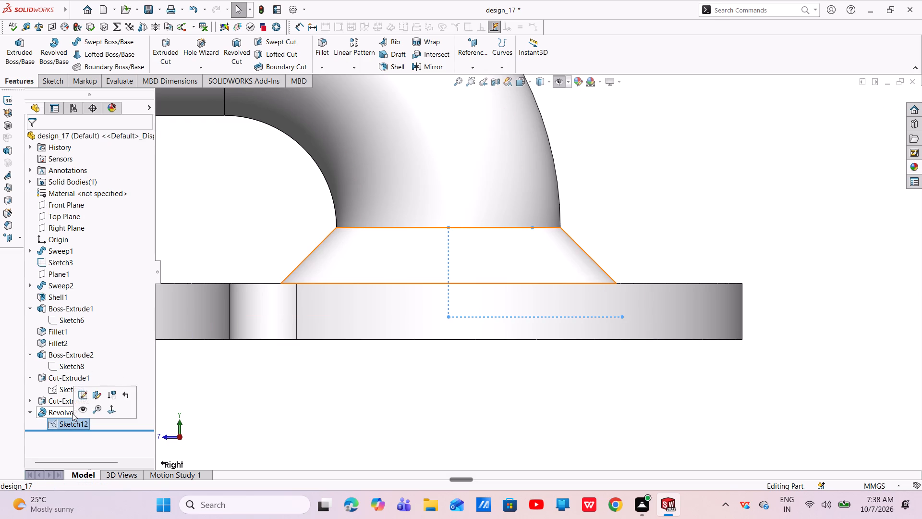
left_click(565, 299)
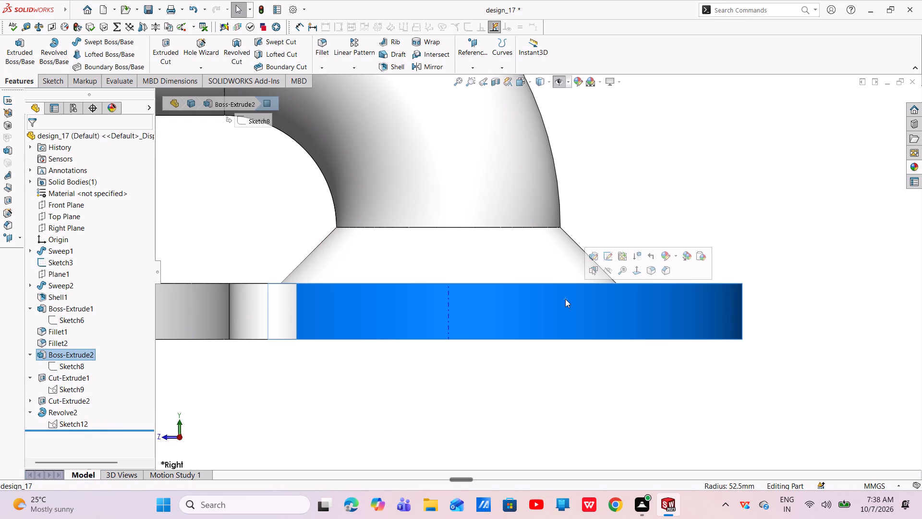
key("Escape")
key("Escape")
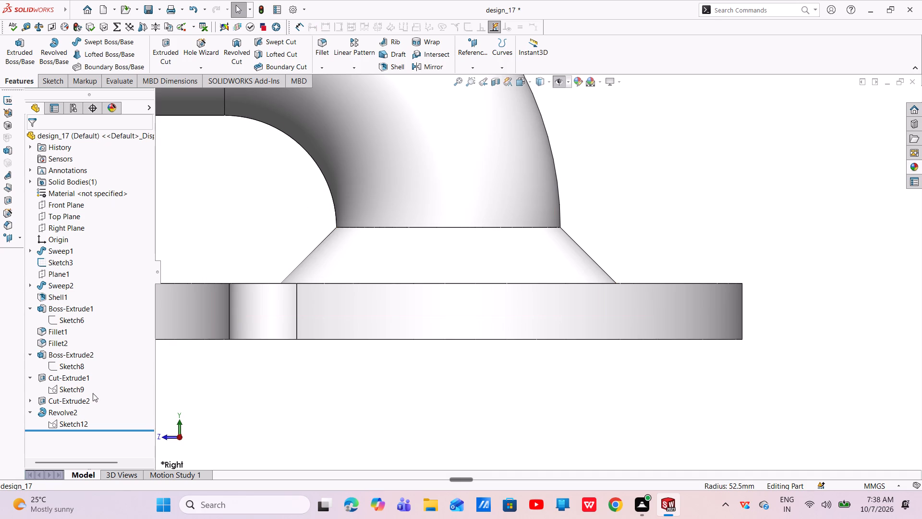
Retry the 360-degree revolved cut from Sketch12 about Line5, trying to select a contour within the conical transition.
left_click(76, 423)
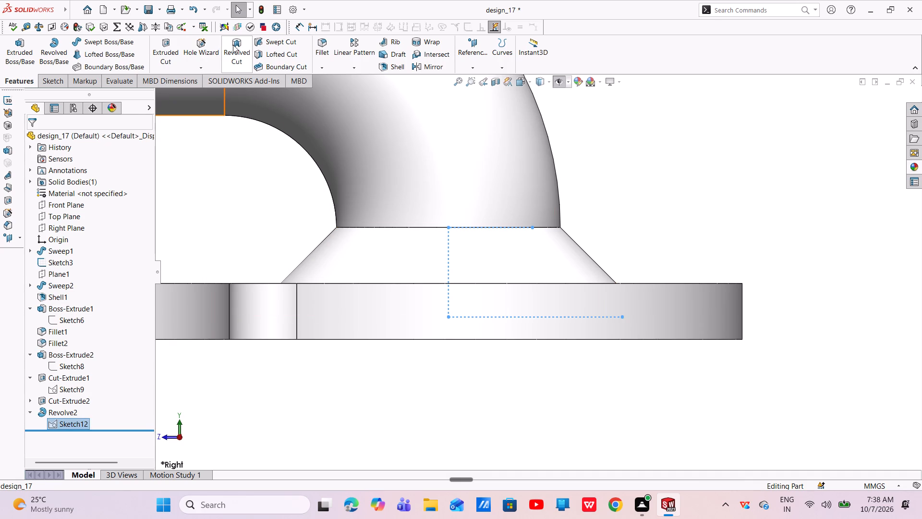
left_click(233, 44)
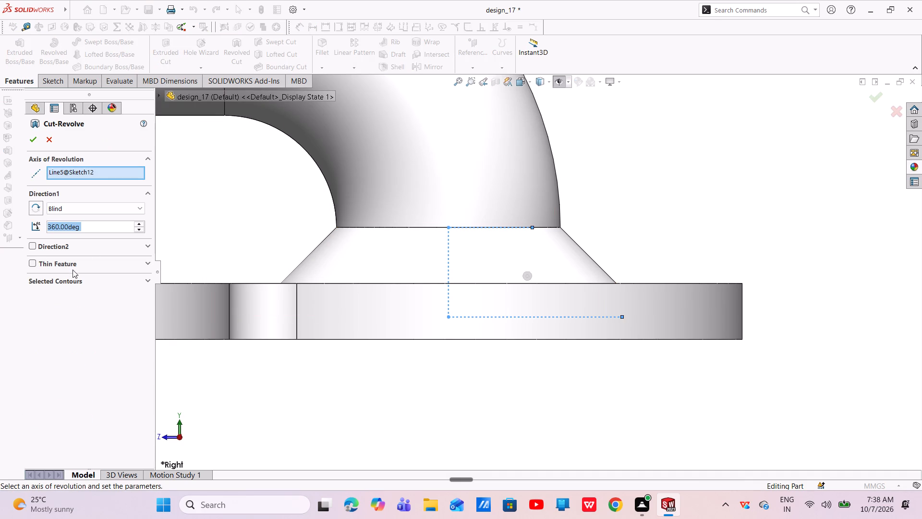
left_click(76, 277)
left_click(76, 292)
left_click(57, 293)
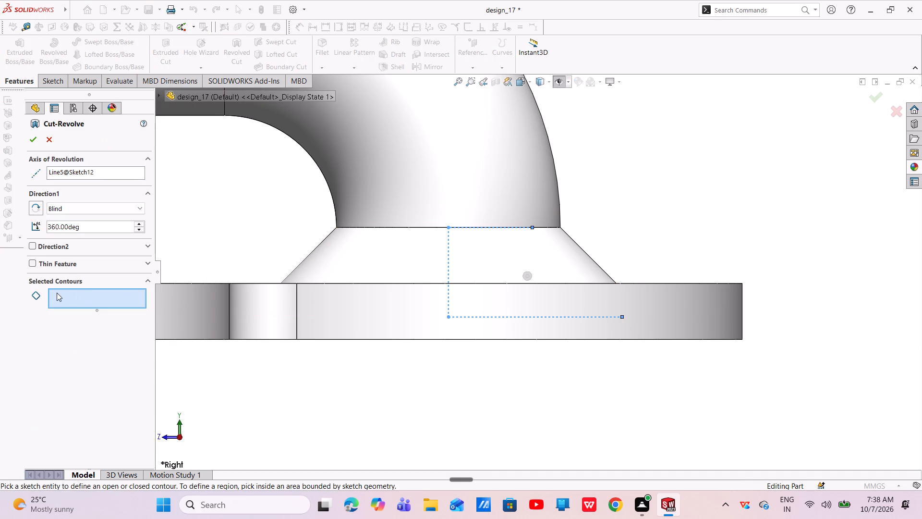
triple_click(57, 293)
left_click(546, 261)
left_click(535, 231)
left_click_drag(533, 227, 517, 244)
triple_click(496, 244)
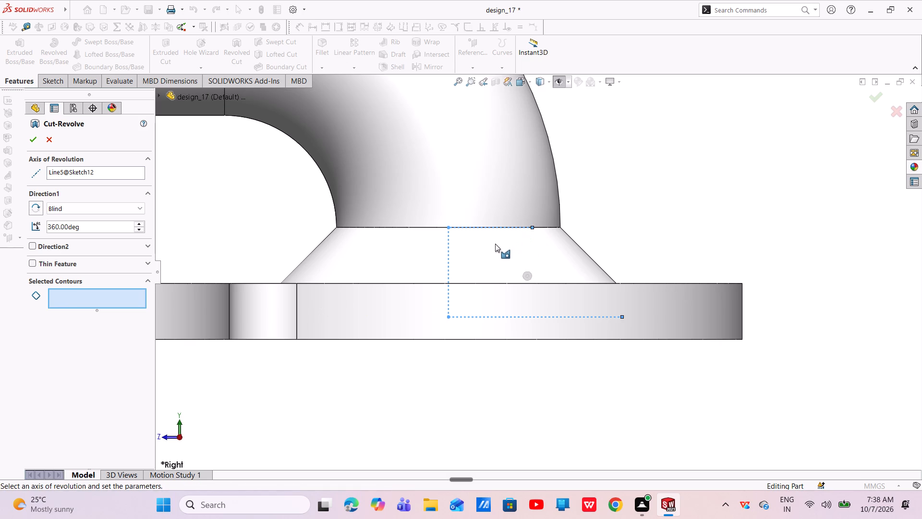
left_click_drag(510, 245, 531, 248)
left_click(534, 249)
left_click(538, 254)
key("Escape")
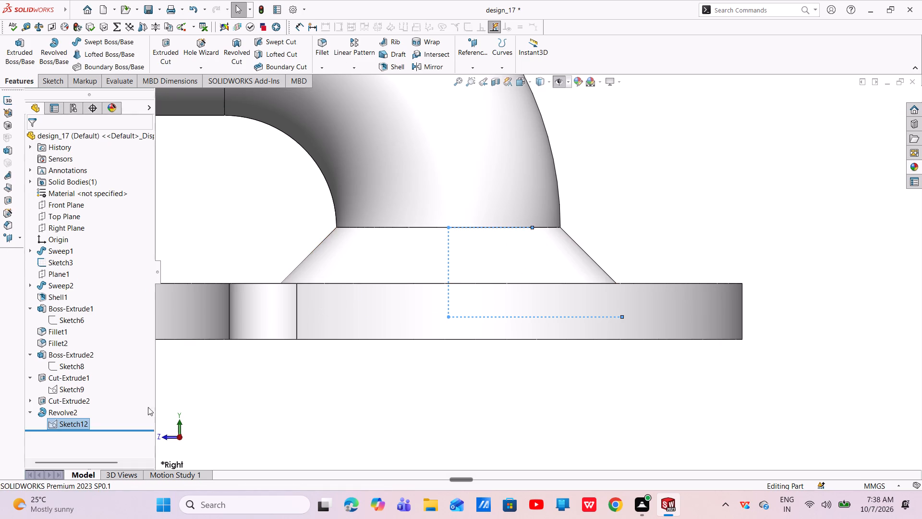
Reopen Sketch12 for editing and convert its inner slanted construction line into a solid line.
right_click(69, 420)
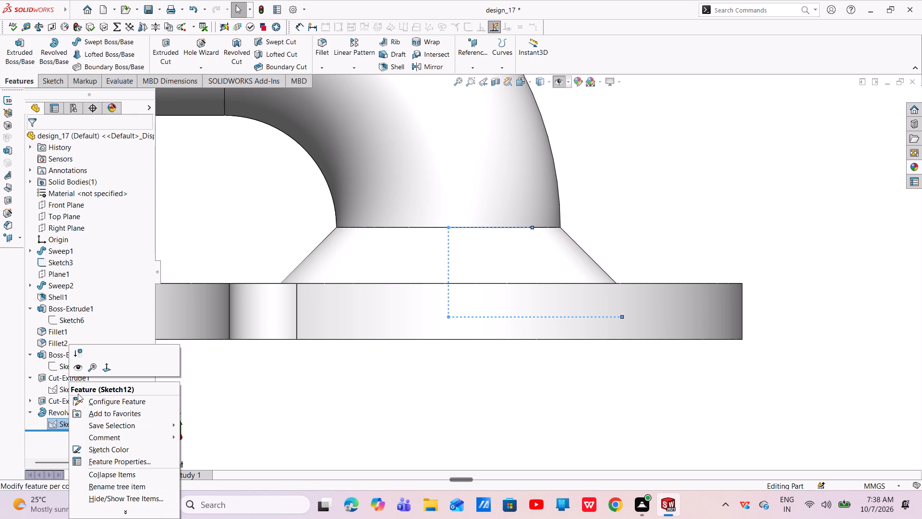
key("Escape")
left_click(60, 425)
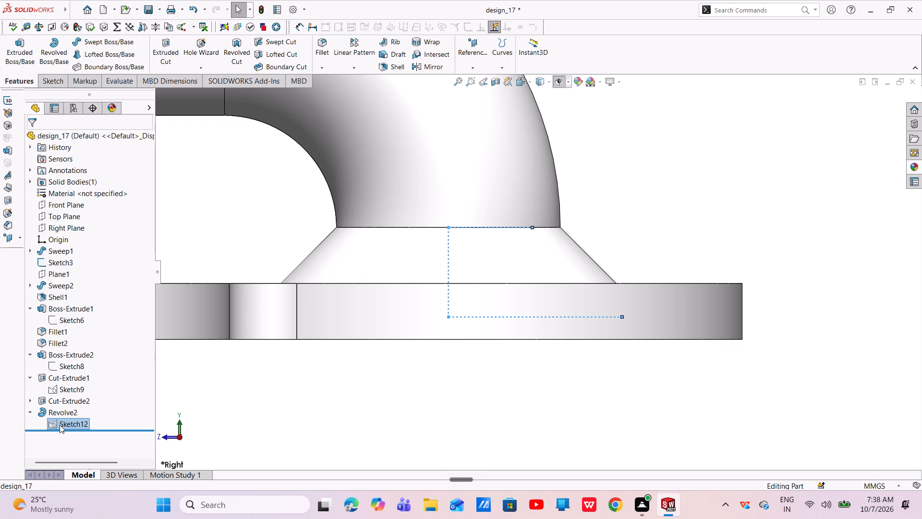
key("Escape")
key("Escape")
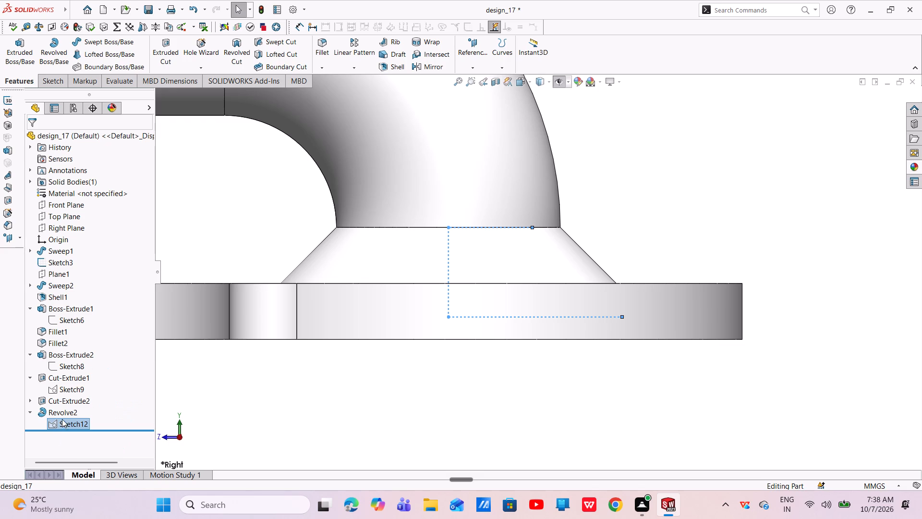
left_click(62, 419)
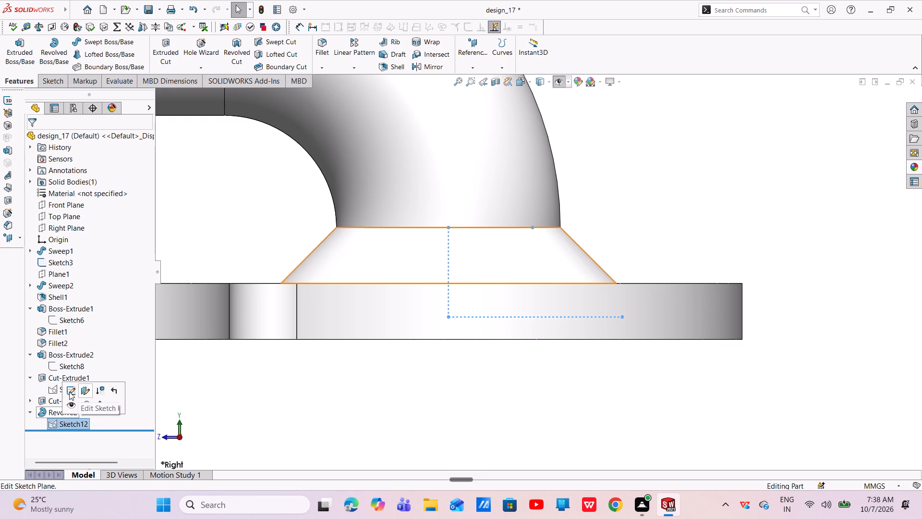
left_click(69, 392)
scroll(746, 384, "down", 5)
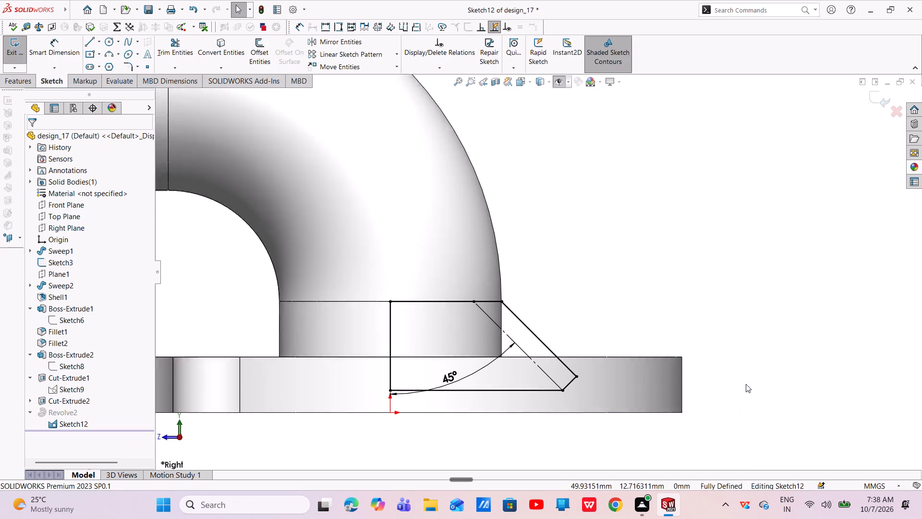
scroll(746, 384, "down", 1)
scroll(475, 299, "down", 2)
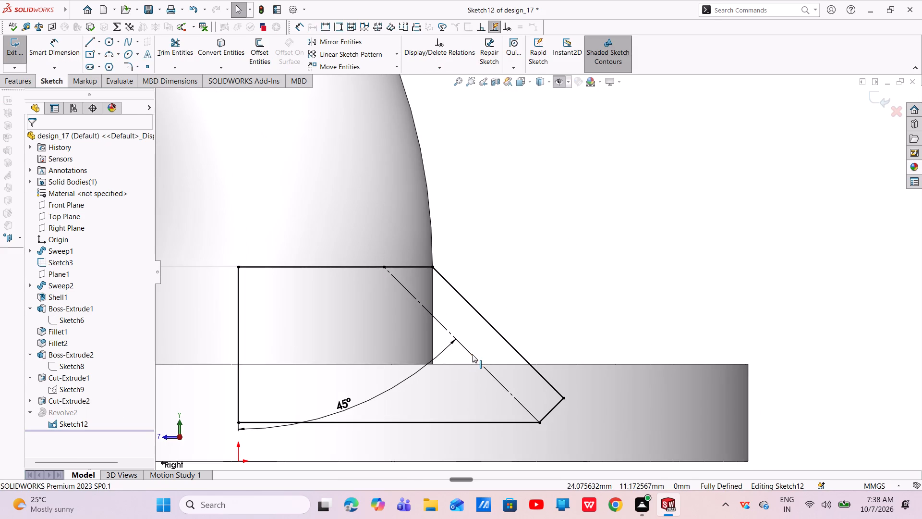
left_click(472, 354)
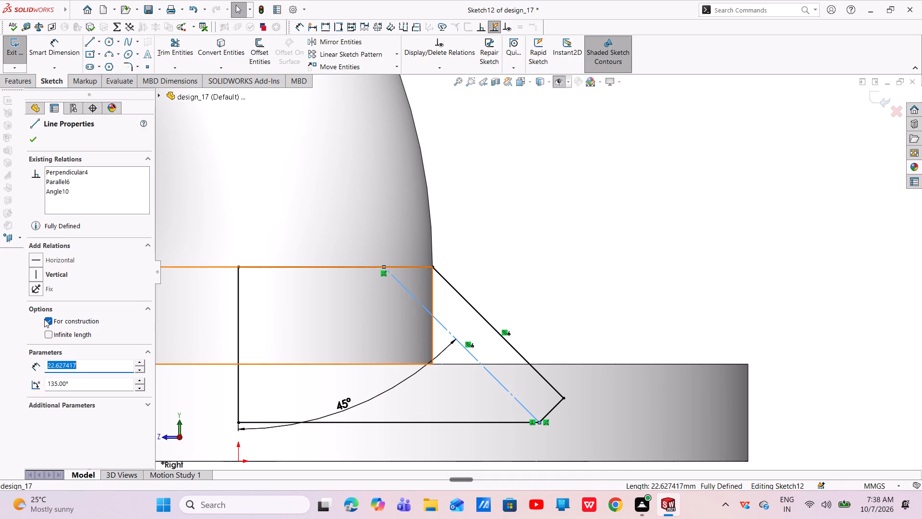
left_click(44, 319)
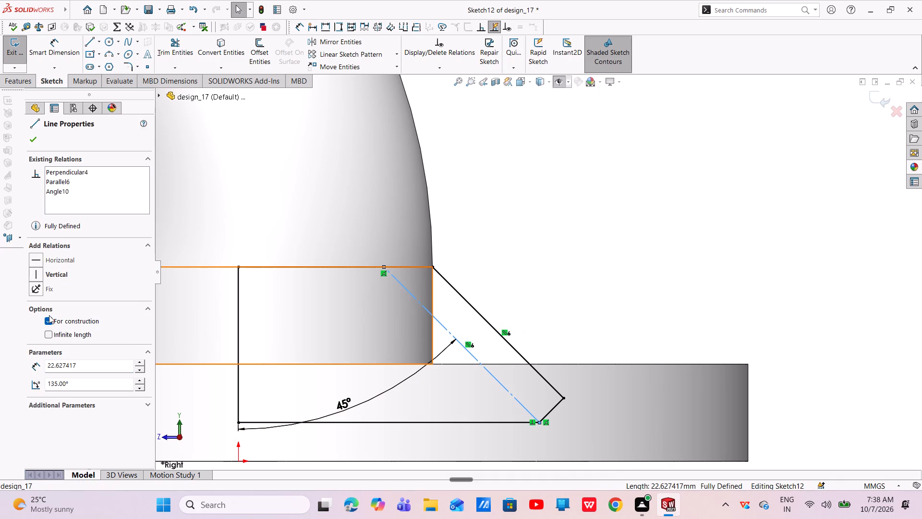
left_click(48, 319)
key("Escape")
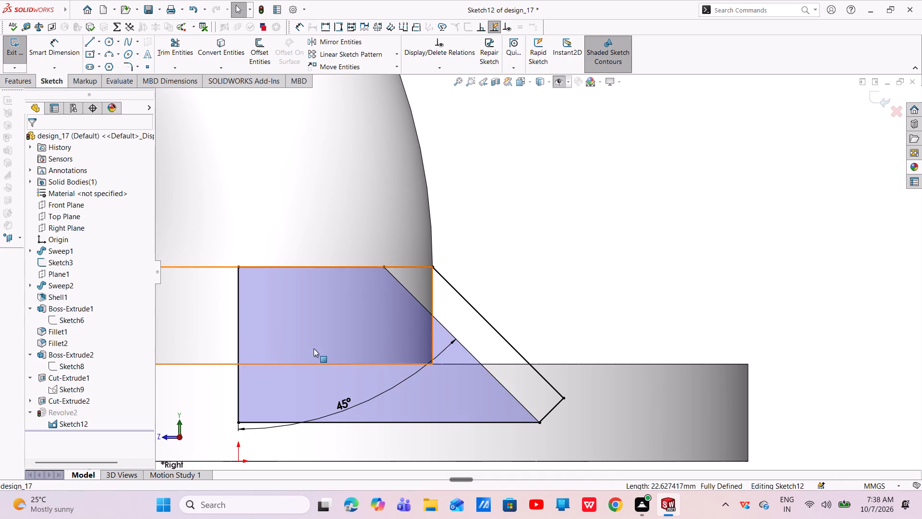
Make both the outer and inner slanted lines of Sketch12 construction geometry, and exit the sketch.
left_click(504, 337)
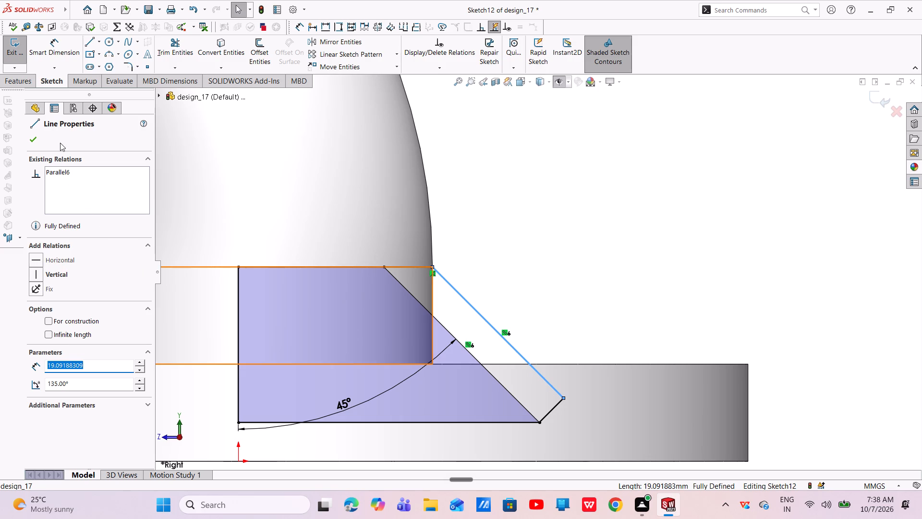
left_click(51, 319)
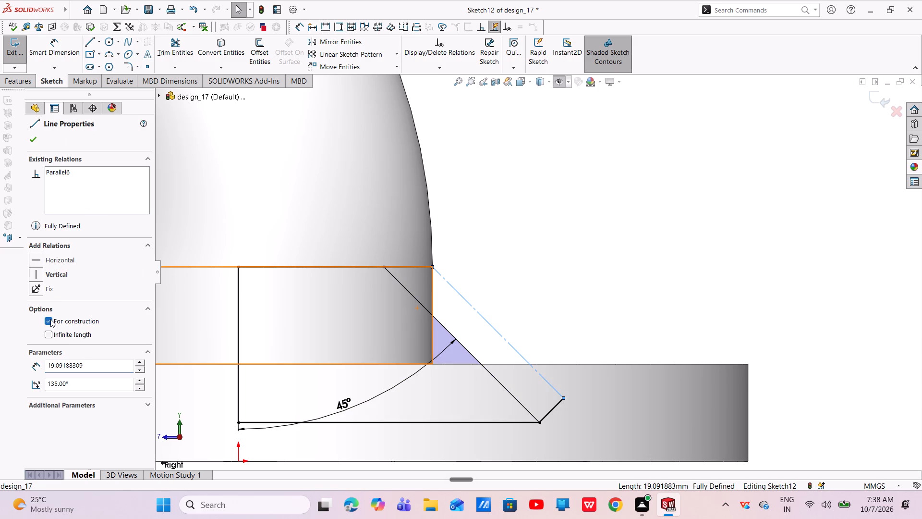
left_click(36, 146)
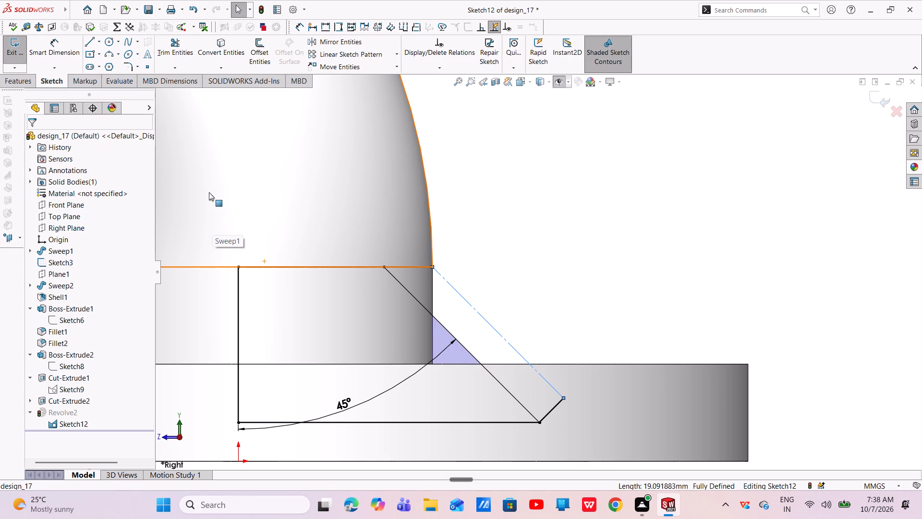
left_click(421, 304)
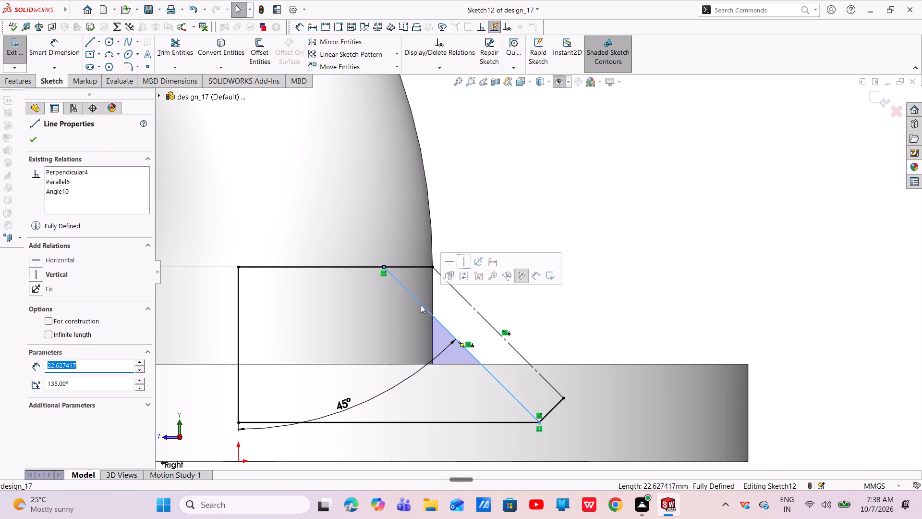
left_click(53, 321)
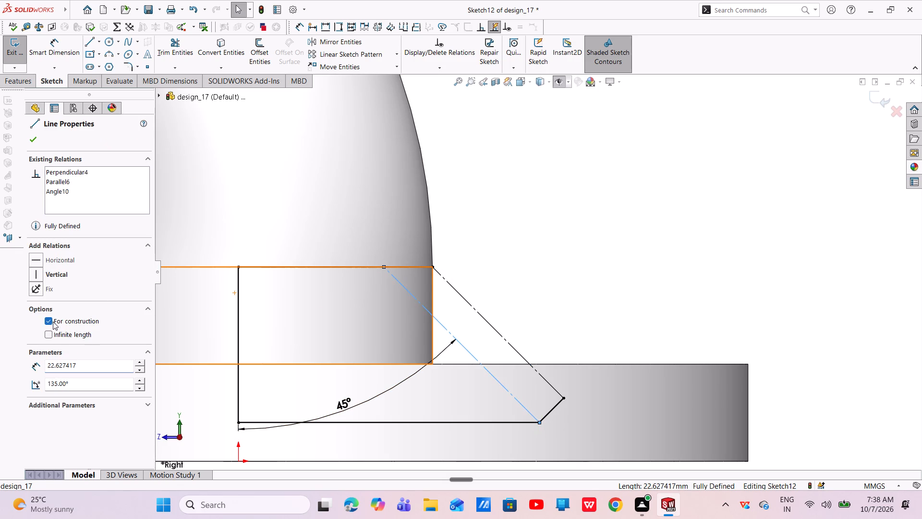
left_click(29, 138)
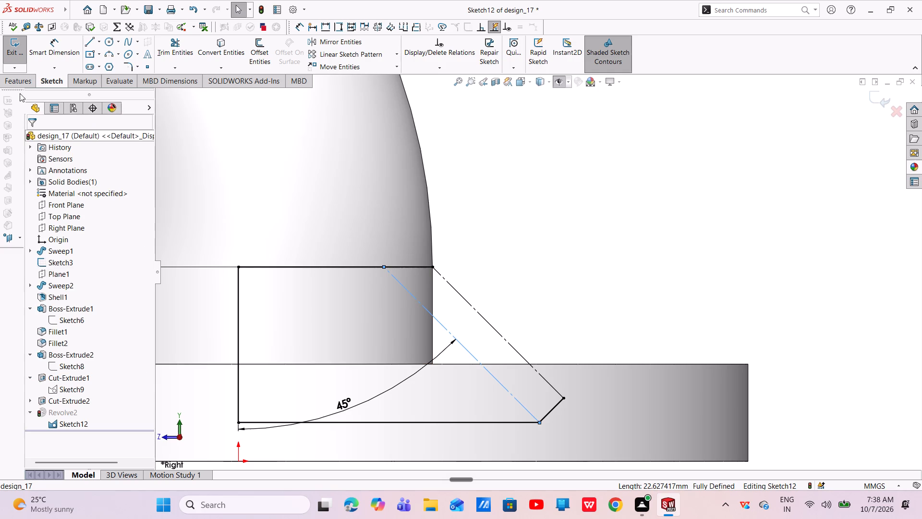
left_click(879, 97)
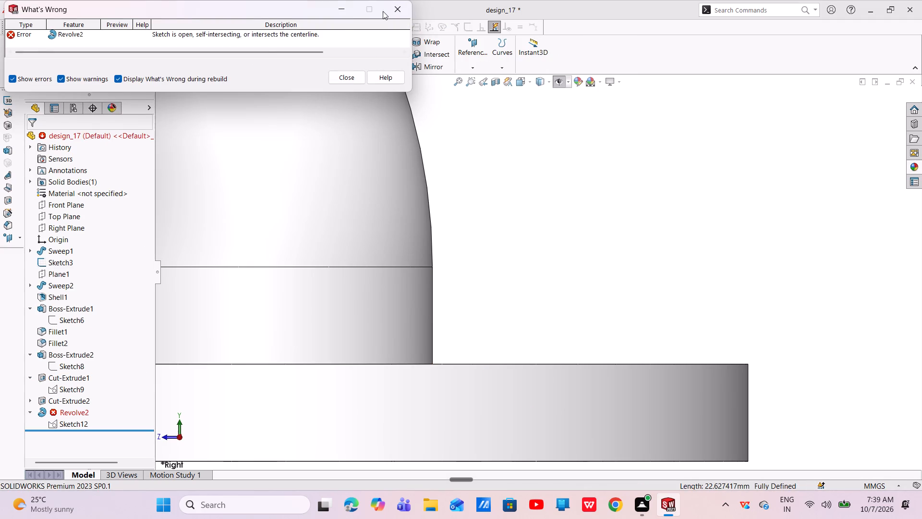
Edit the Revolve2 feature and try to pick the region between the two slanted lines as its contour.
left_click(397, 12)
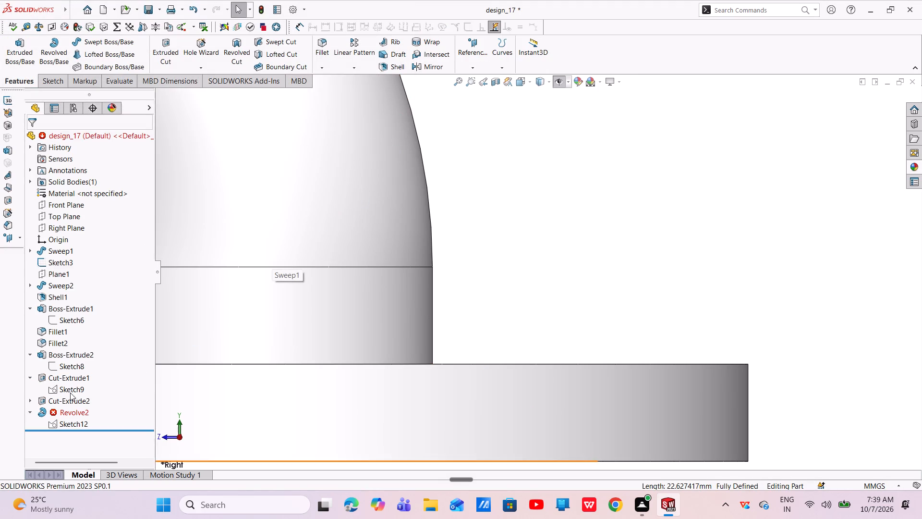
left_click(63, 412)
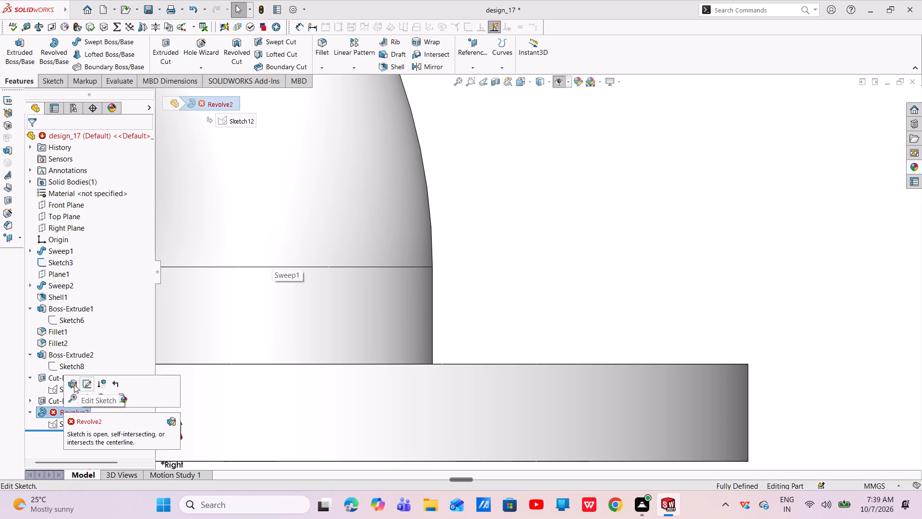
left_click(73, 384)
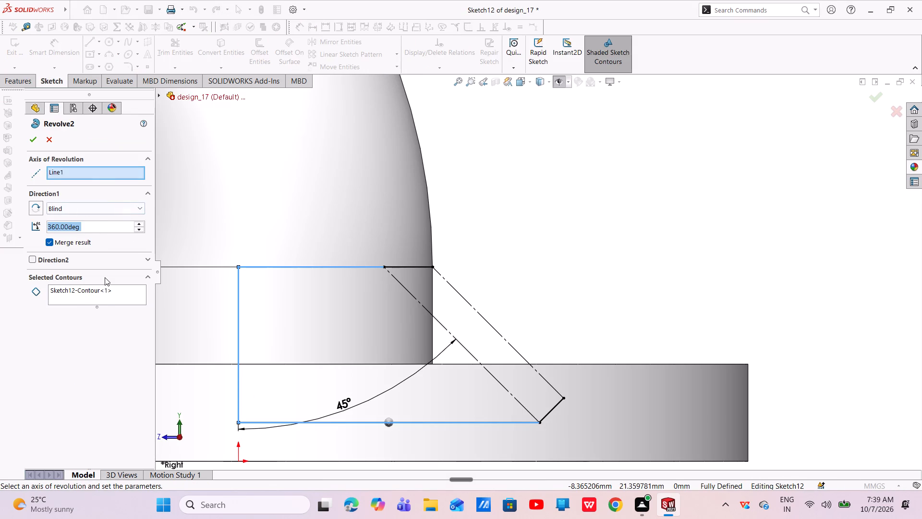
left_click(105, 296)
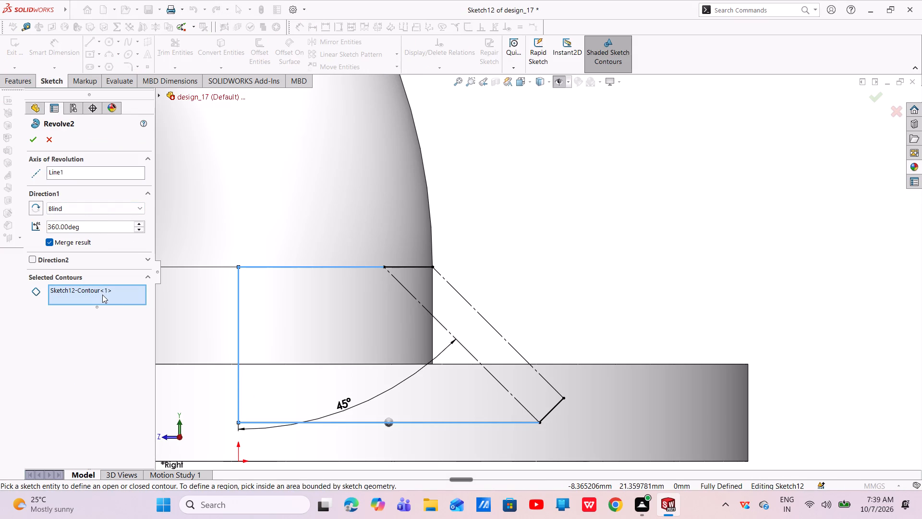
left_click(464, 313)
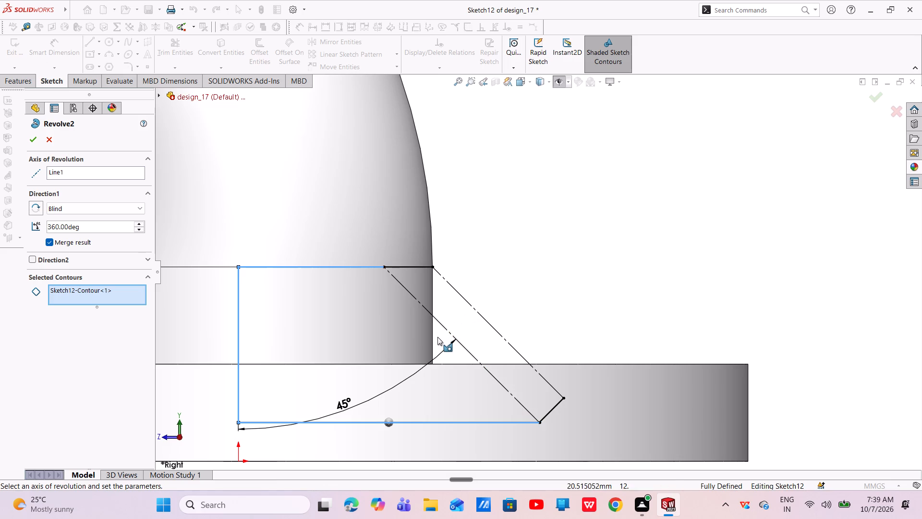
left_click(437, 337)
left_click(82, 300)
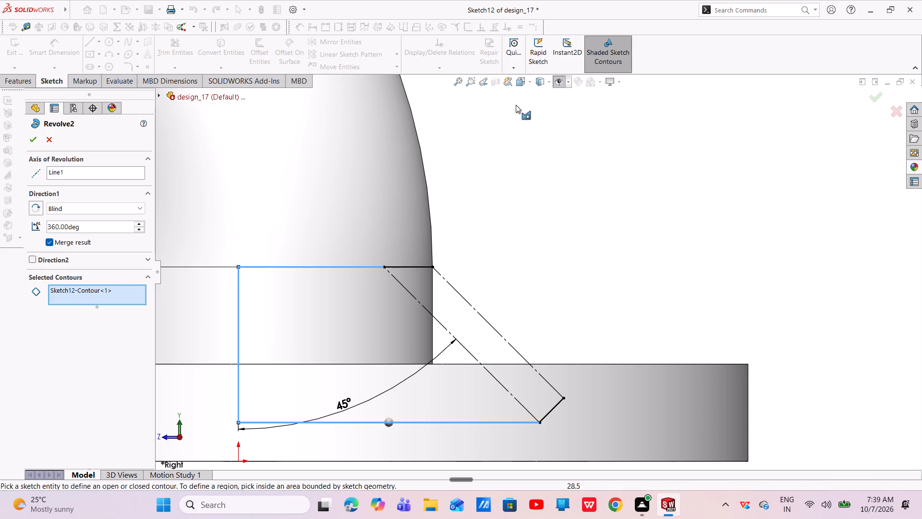
Show the model with hidden lines visible, retry picking the contour between the slanted lines, and cancel the Revolve2 edit.
left_click(546, 85)
left_click(542, 133)
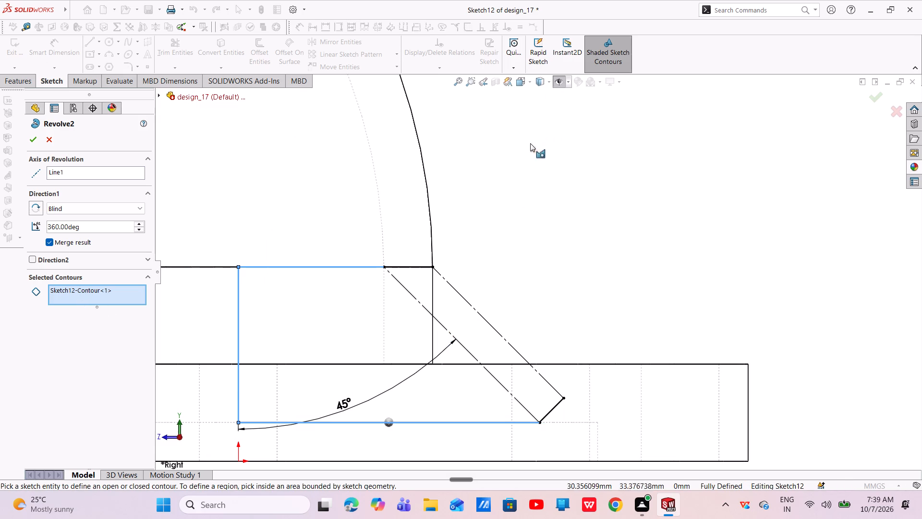
left_click(481, 326)
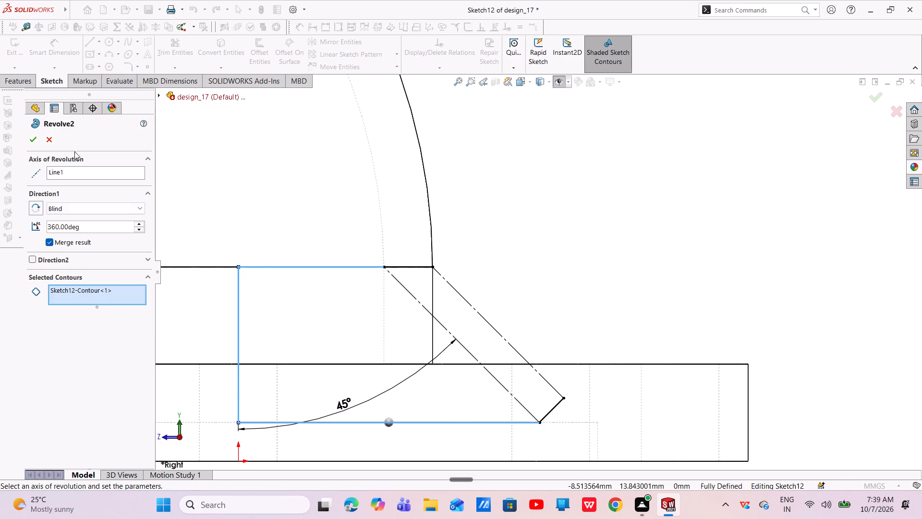
left_click(41, 137)
left_click(51, 137)
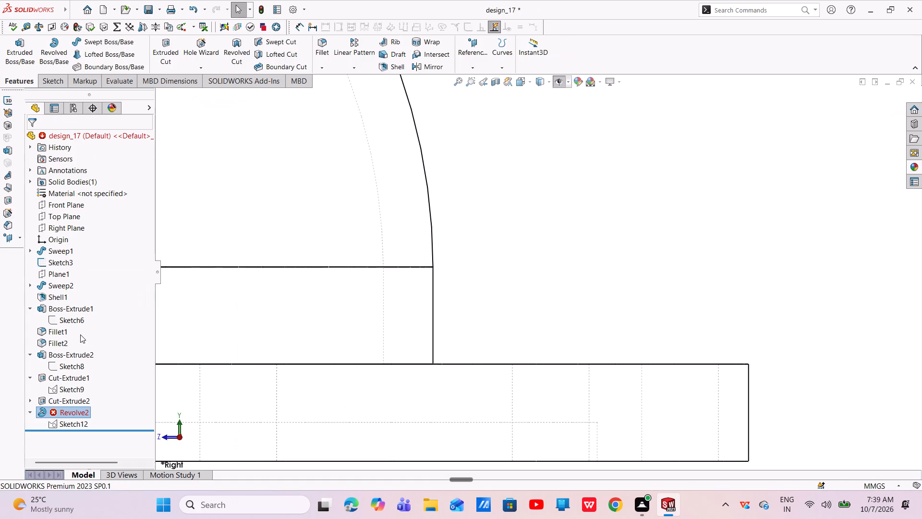
Reopen Revolve2's profile, Sketch12, for editing.
left_click(67, 408)
right_click(67, 407)
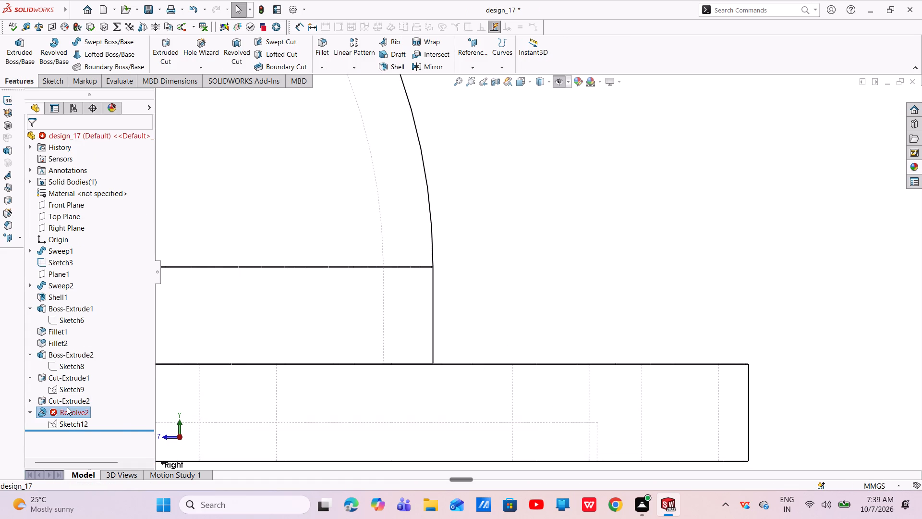
left_click(88, 418)
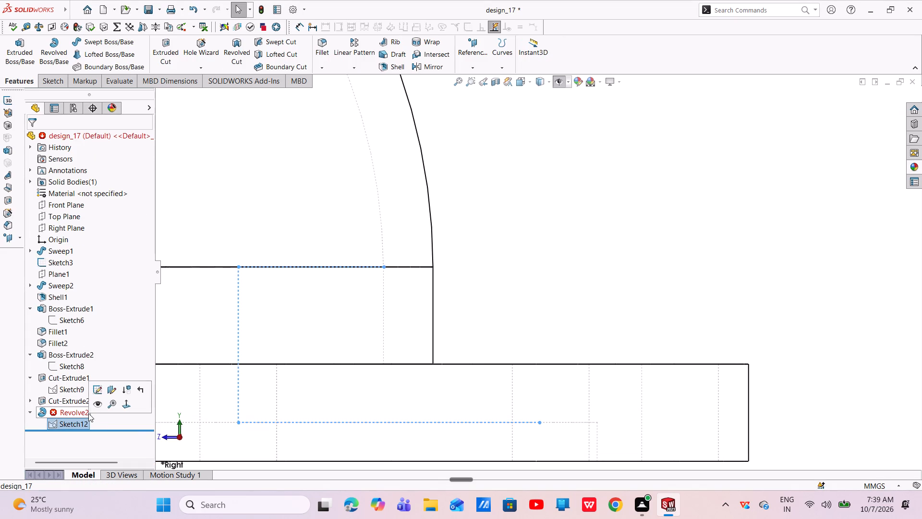
left_click(73, 413)
right_click(74, 413)
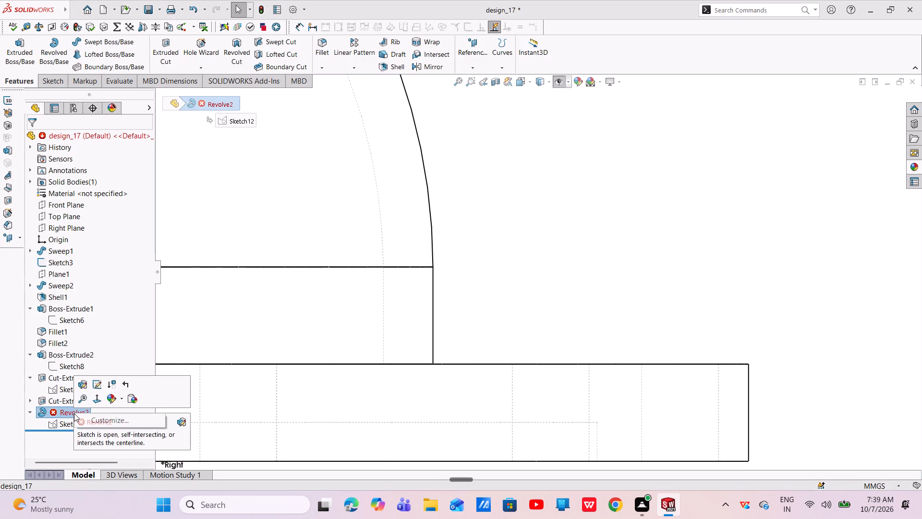
left_click(100, 383)
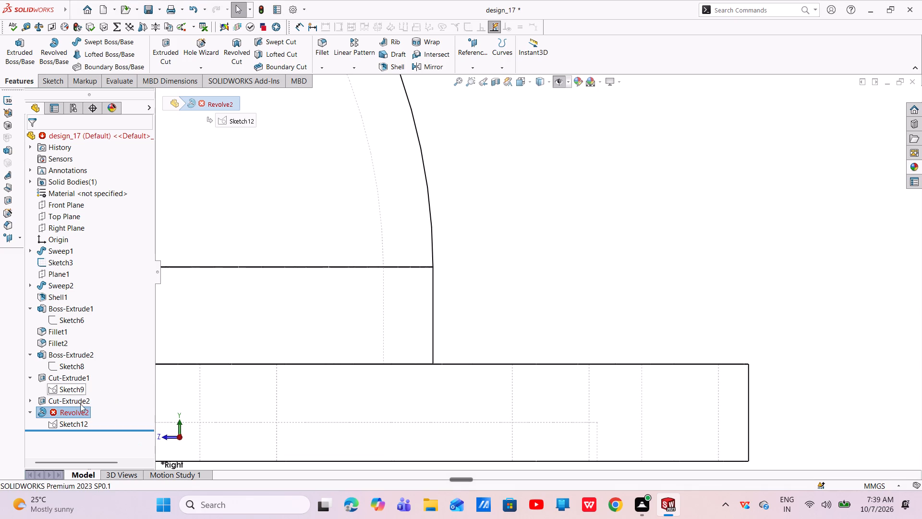
left_click(80, 414)
left_click(77, 413)
right_click(78, 413)
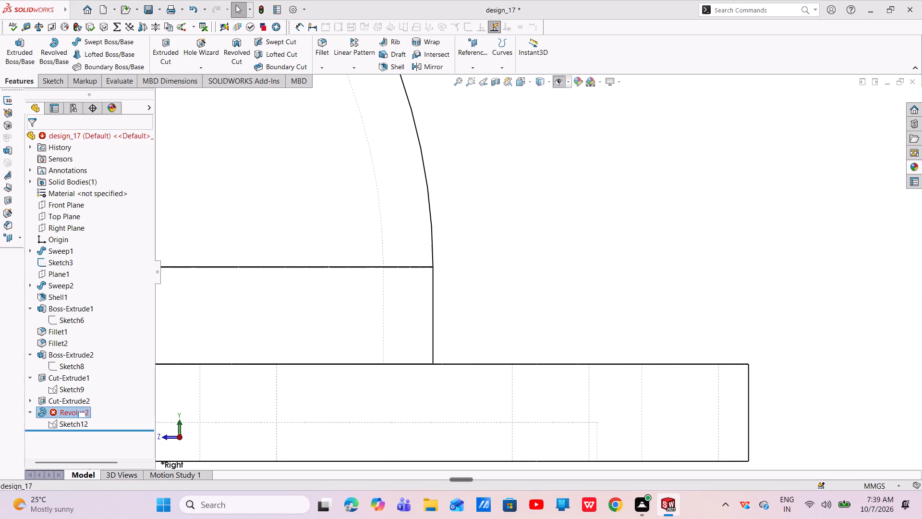
left_click(92, 416)
left_click(114, 390)
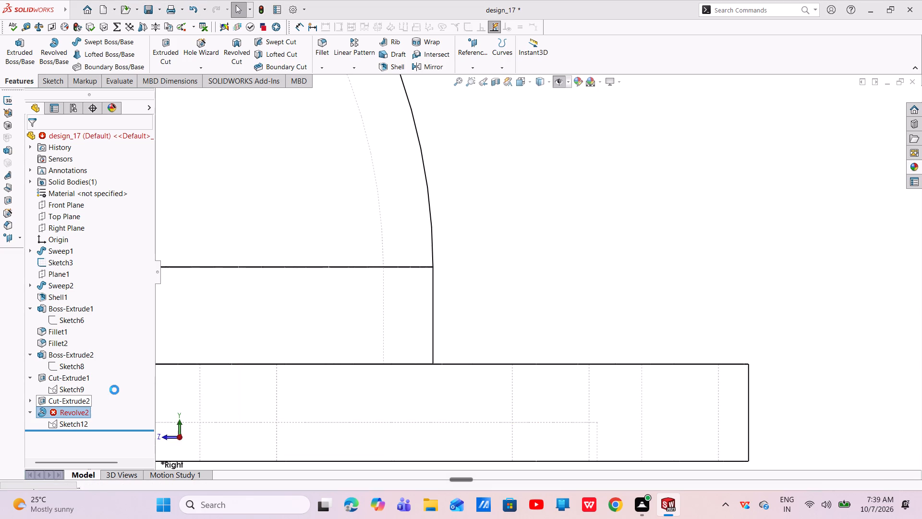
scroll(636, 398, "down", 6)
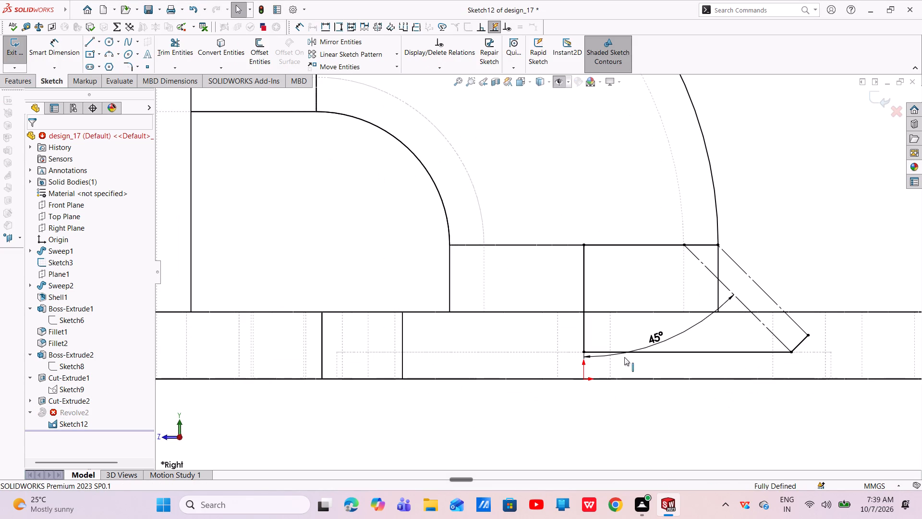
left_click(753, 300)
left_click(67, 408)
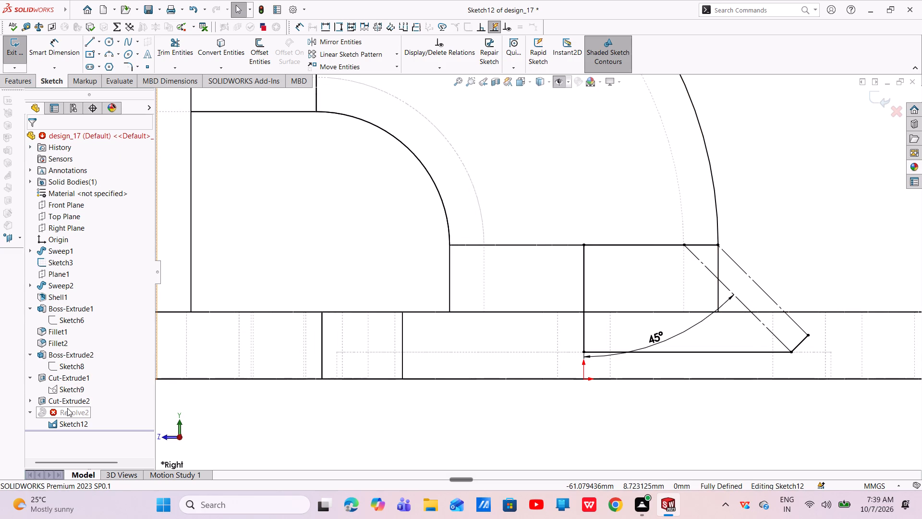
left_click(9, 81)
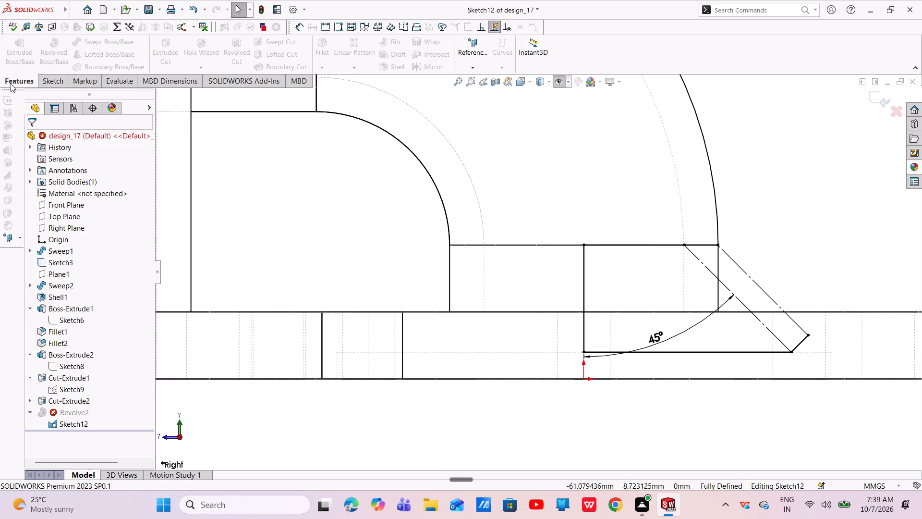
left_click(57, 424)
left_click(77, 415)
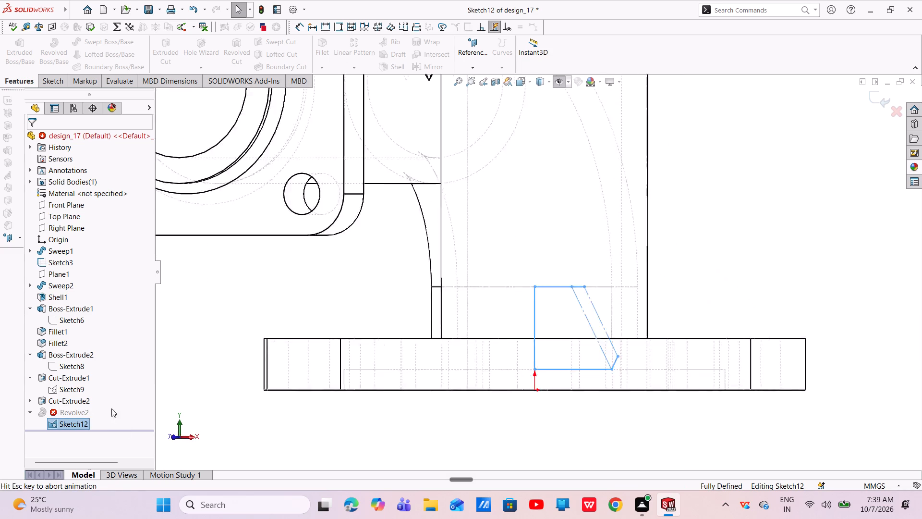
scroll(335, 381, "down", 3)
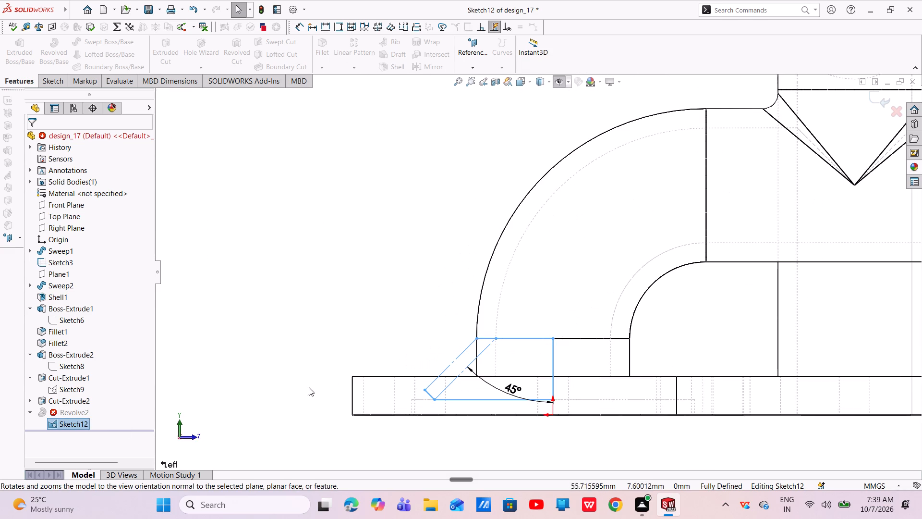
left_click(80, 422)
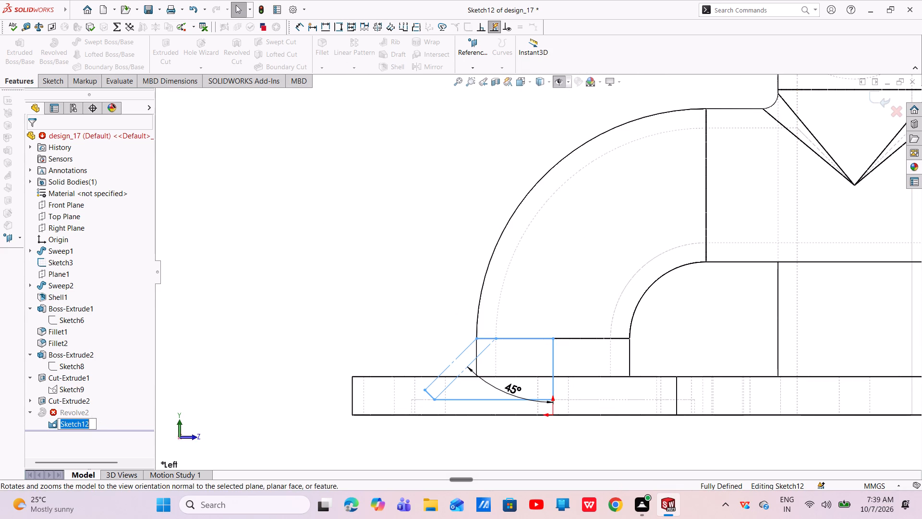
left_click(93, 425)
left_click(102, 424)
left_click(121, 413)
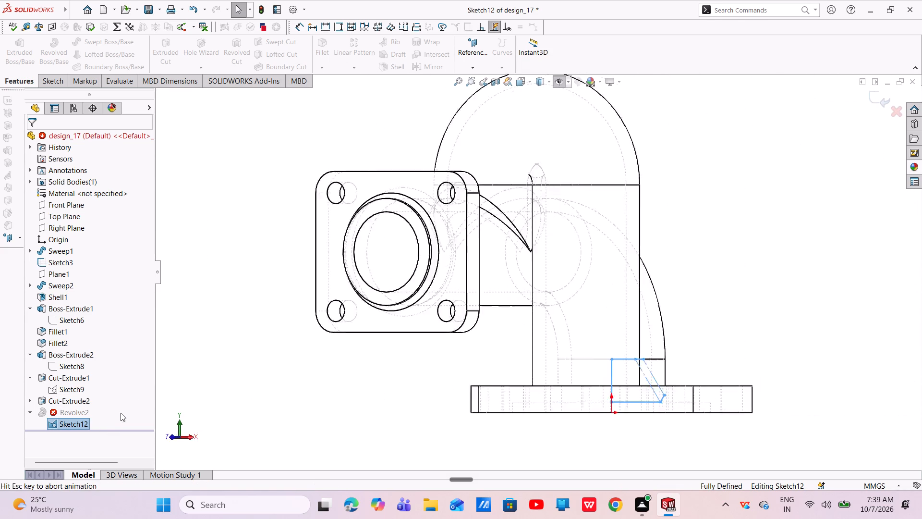
Turn the outer and inner slanted lines of Sketch12 back into solid profile lines, and exit the sketch to rebuild Revolve2.
scroll(663, 352, "down", 6)
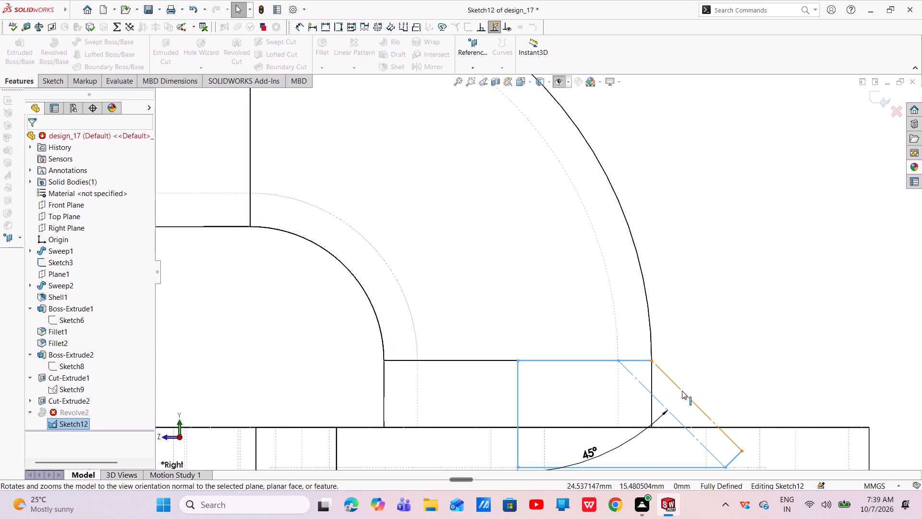
left_click(682, 391)
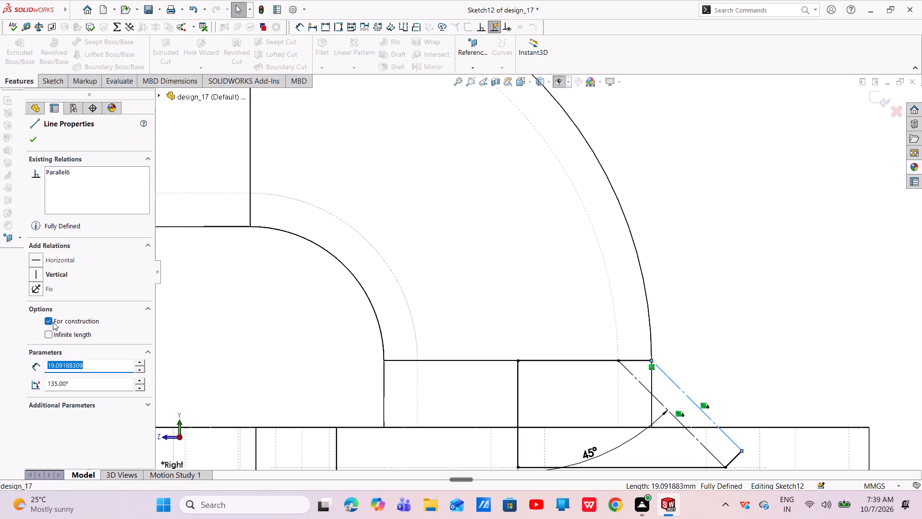
left_click(50, 319)
scroll(556, 445, "up", 4)
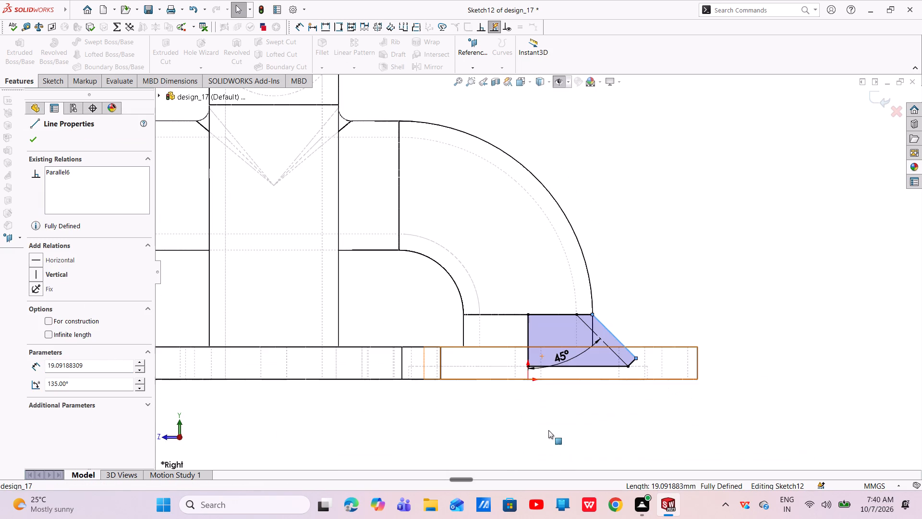
left_click(32, 140)
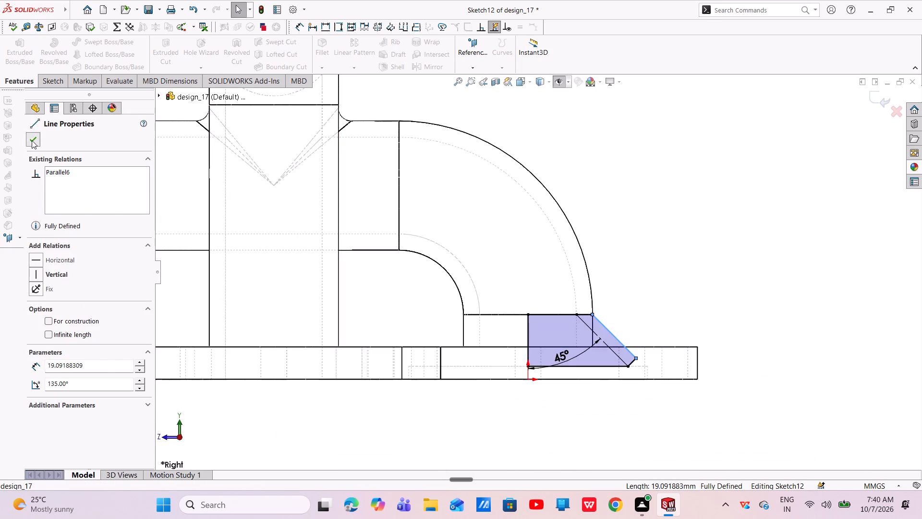
left_click(66, 411)
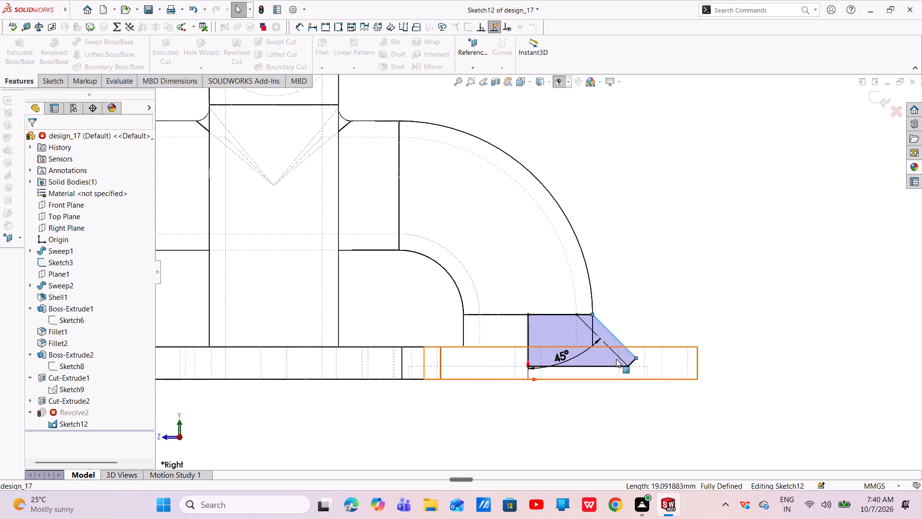
left_click(606, 342)
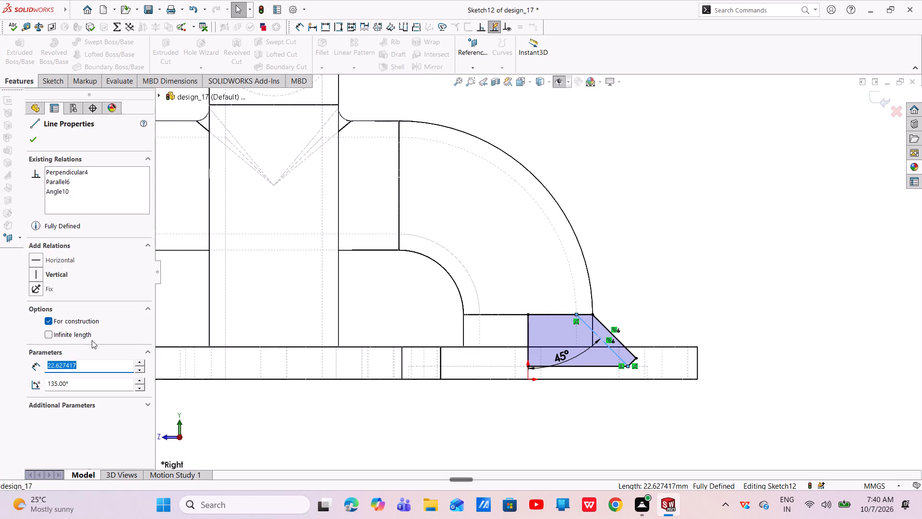
left_click(49, 322)
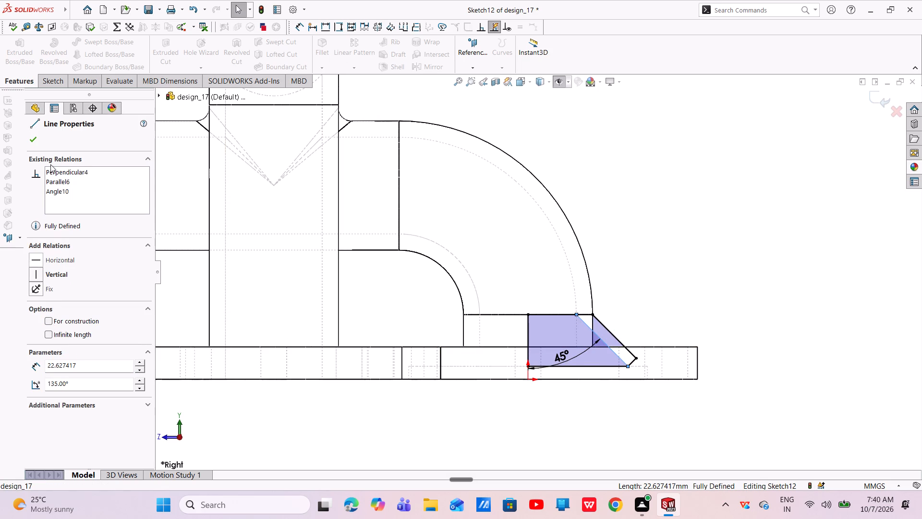
left_click(25, 139)
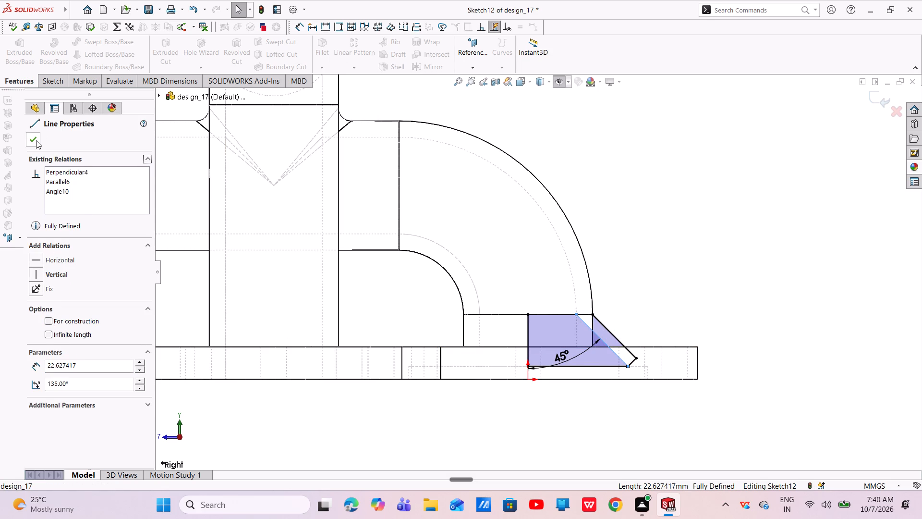
left_click(36, 140)
left_click(74, 411)
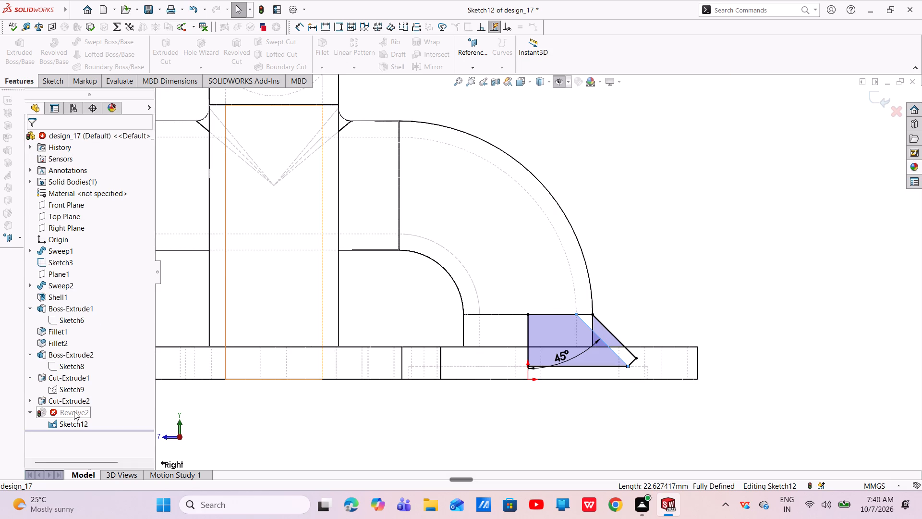
left_click(872, 99)
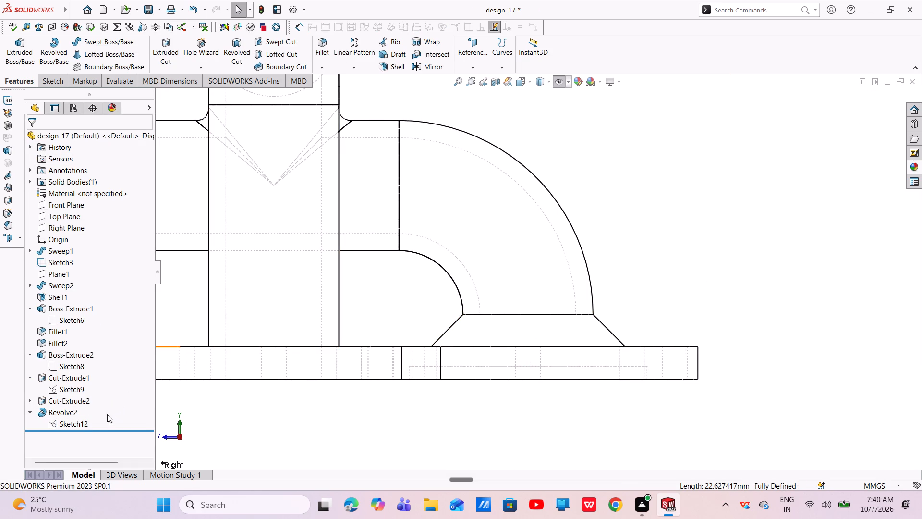
Reopen Sketch12 to examine the closed regions around its 45-degree slanted lines, and exit the sketch.
left_click(79, 422)
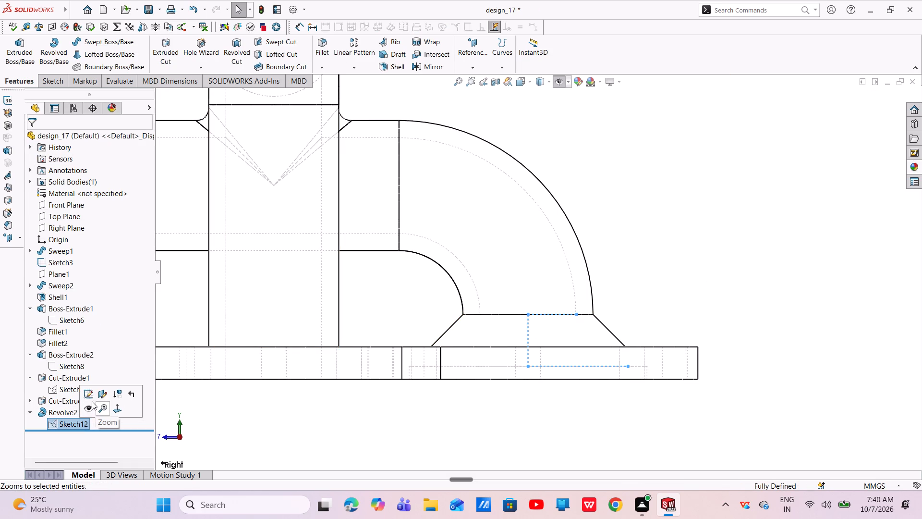
left_click(89, 398)
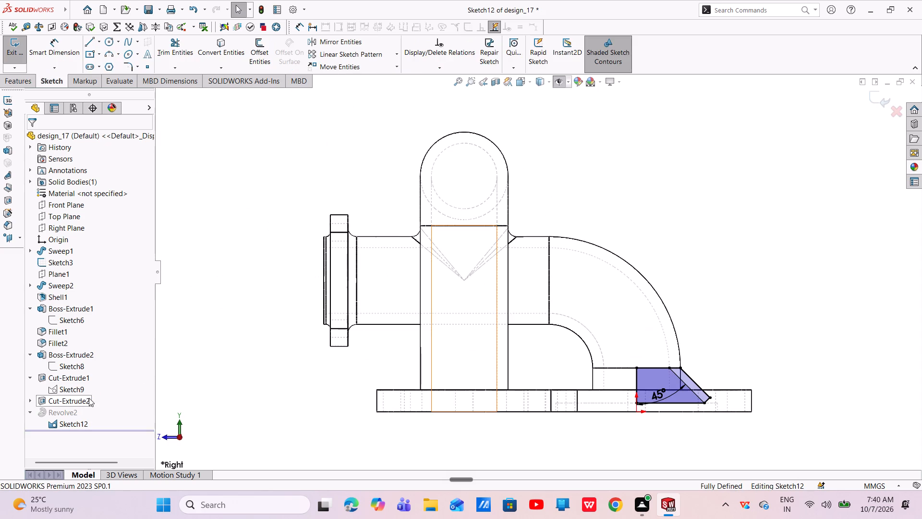
scroll(687, 408, "down", 7)
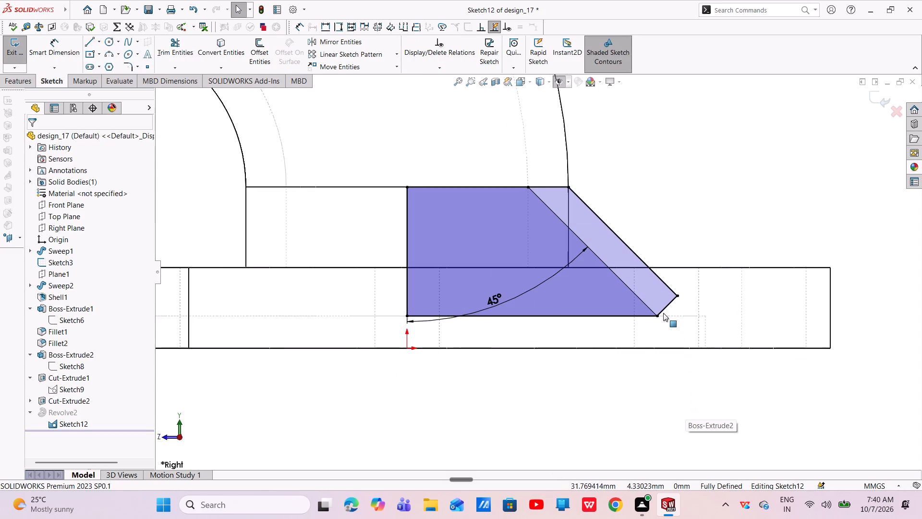
scroll(663, 311, "down", 4)
scroll(632, 303, "up", 4)
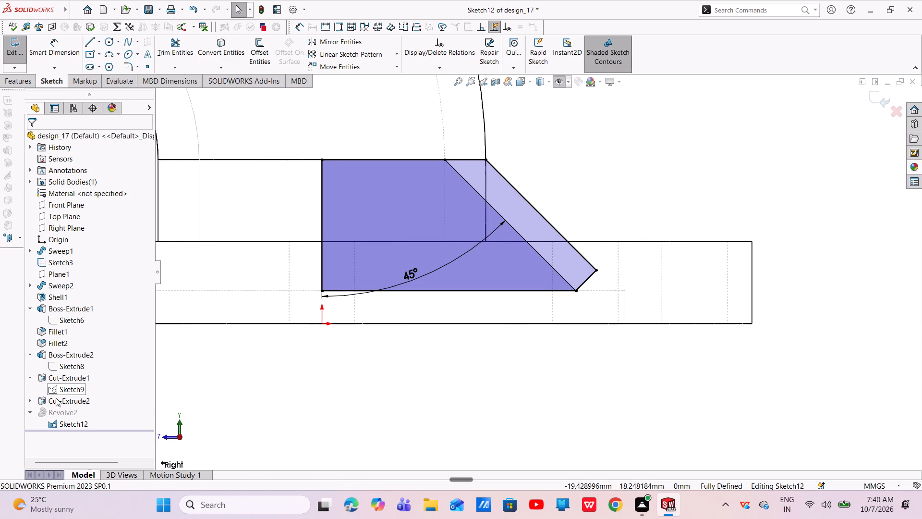
left_click(877, 98)
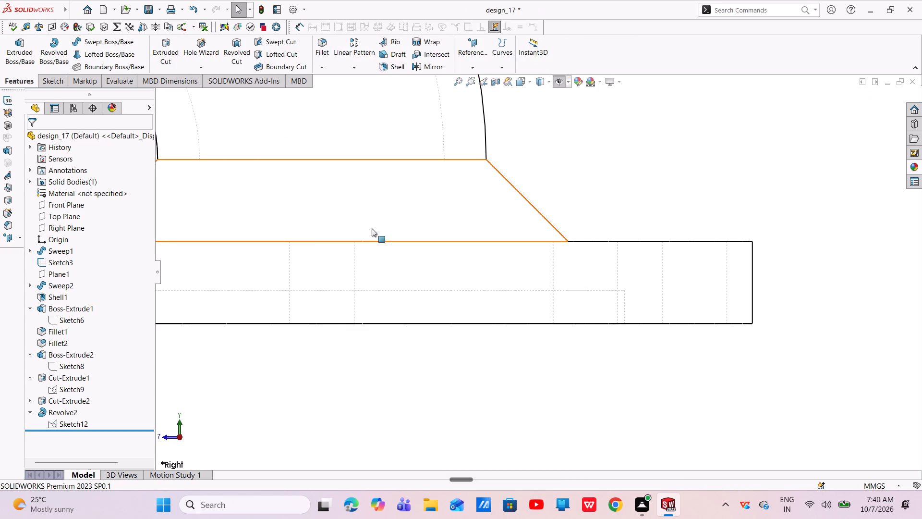
Show the model shaded with edges and examine the conical transition between the elbow and the base flange.
scroll(413, 240, "up", 4)
scroll(503, 234, "up", 5)
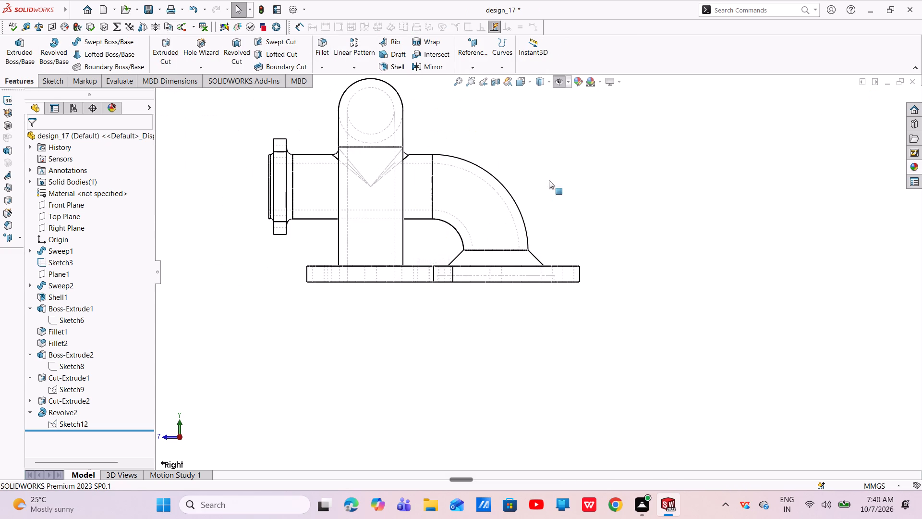
left_click(546, 83)
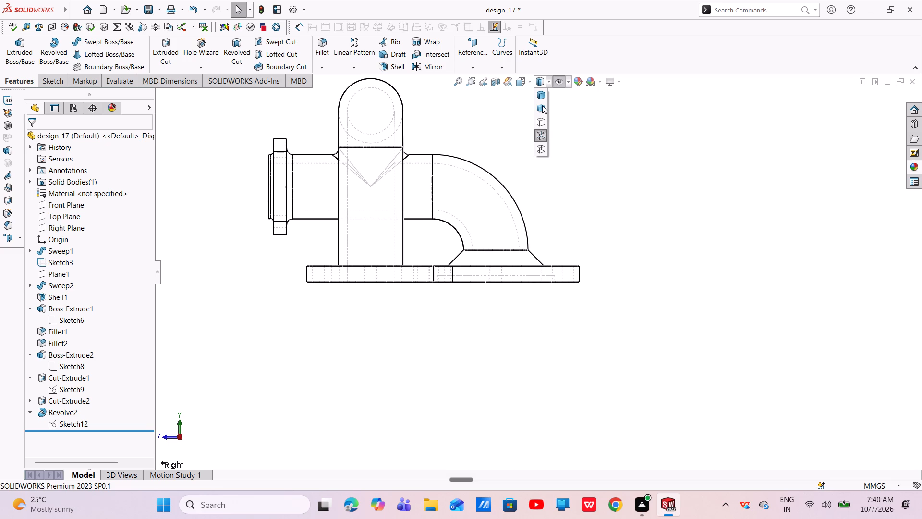
left_click(542, 93)
scroll(538, 229, "down", 6)
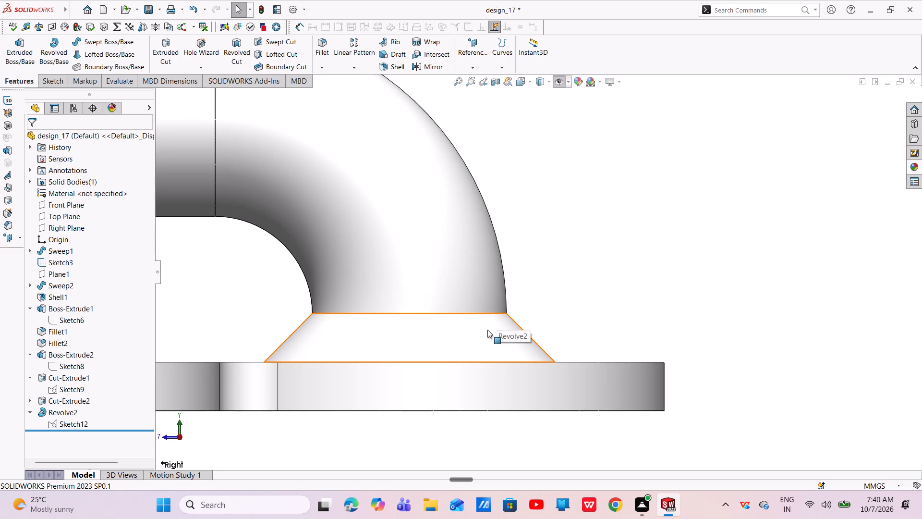
left_click(458, 327)
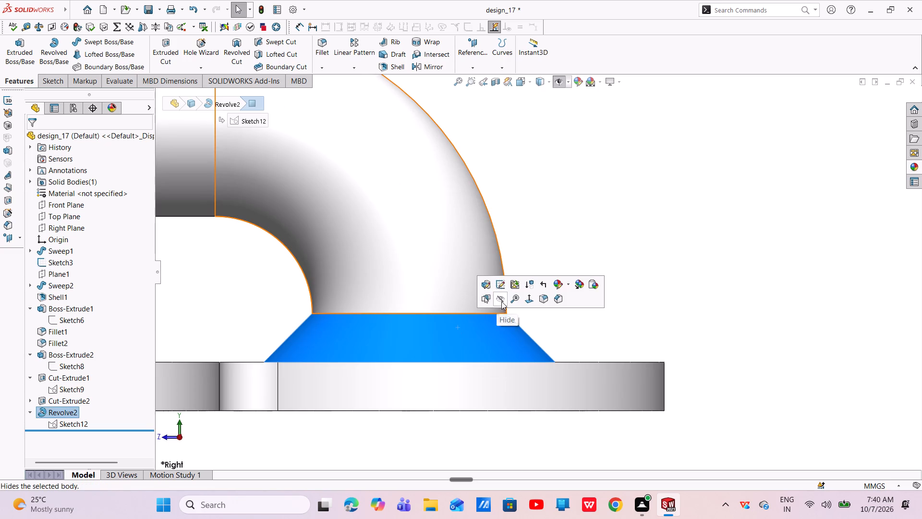
left_click(418, 257)
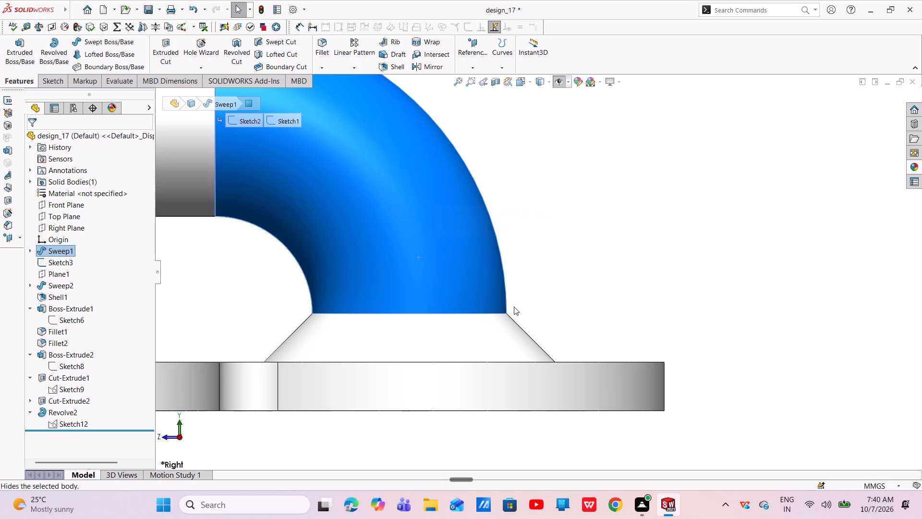
key("Escape")
scroll(514, 307, "up", 5)
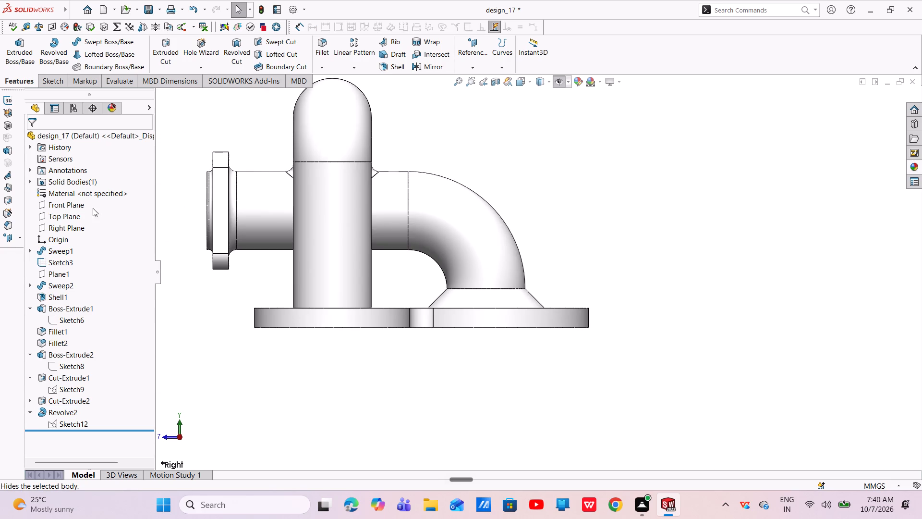
With hidden edges shown, sketch a closed four-sided profile on the Right Plane from the elbow's end centre, 15 mm wide there and about 28 mm at the flange recess.
left_click(75, 228)
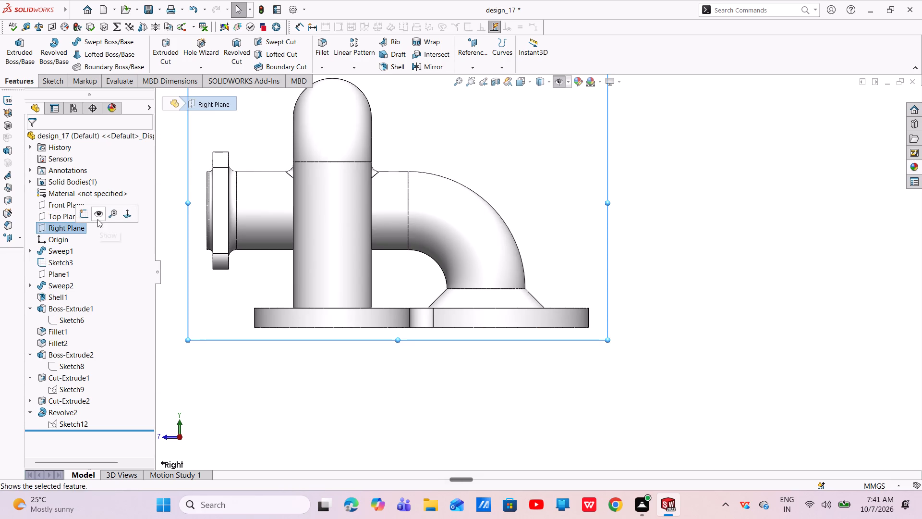
left_click(89, 211)
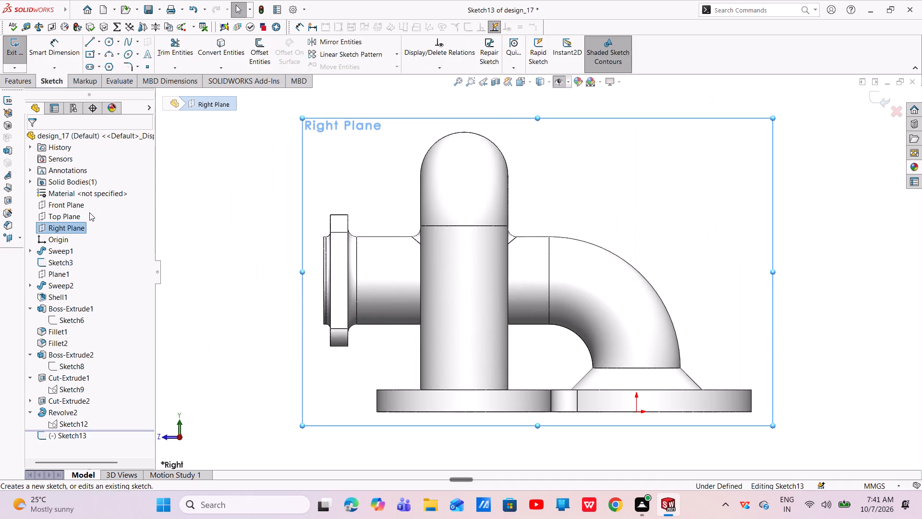
key("Escape")
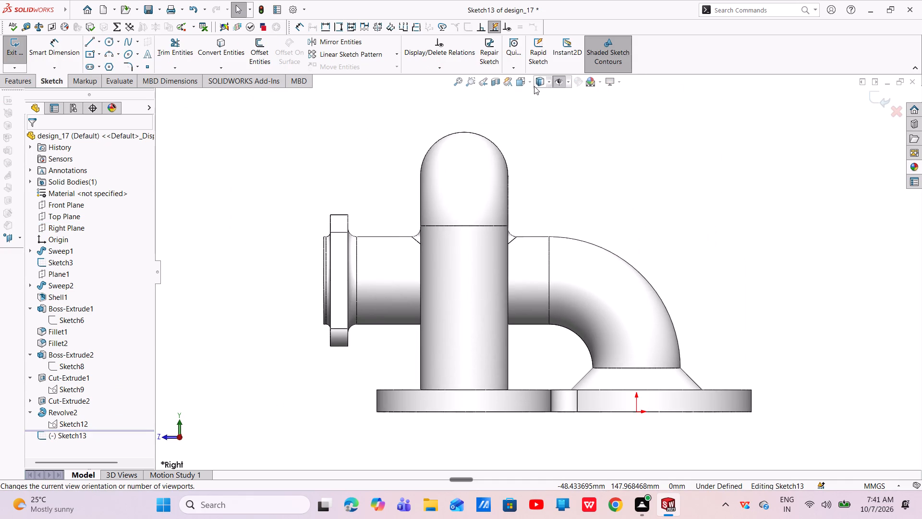
left_click(547, 81)
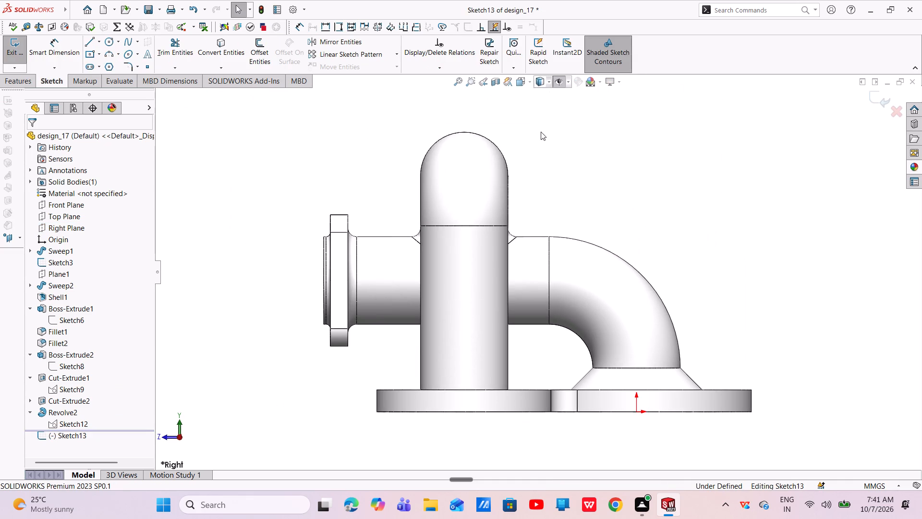
left_click(541, 132)
scroll(697, 432, "down", 4)
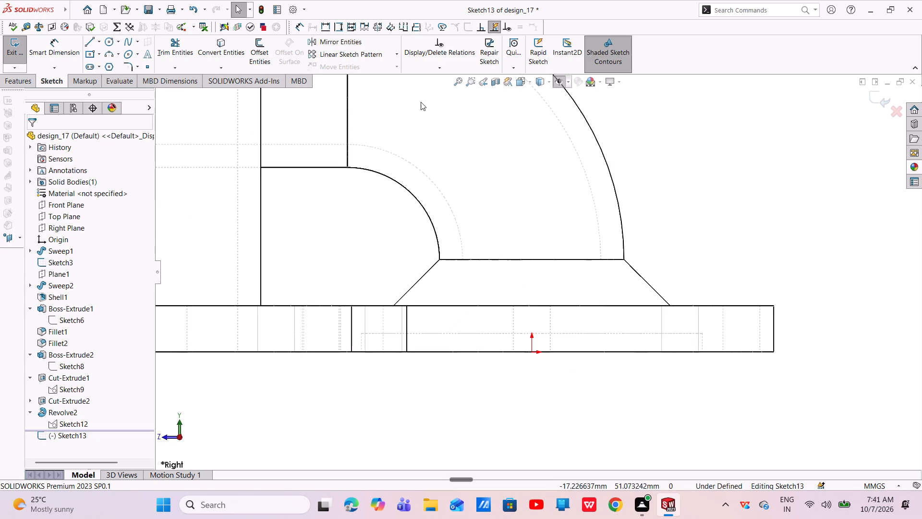
left_click(87, 42)
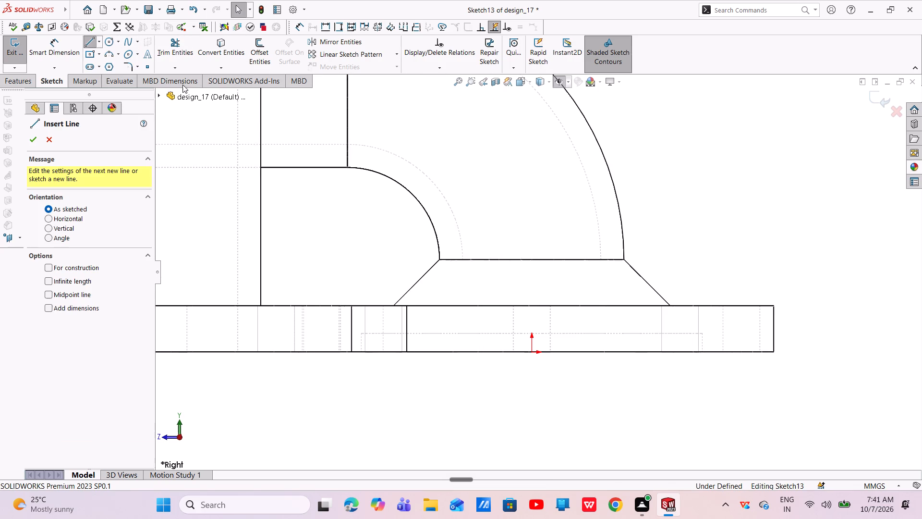
left_click(529, 259)
left_click(531, 335)
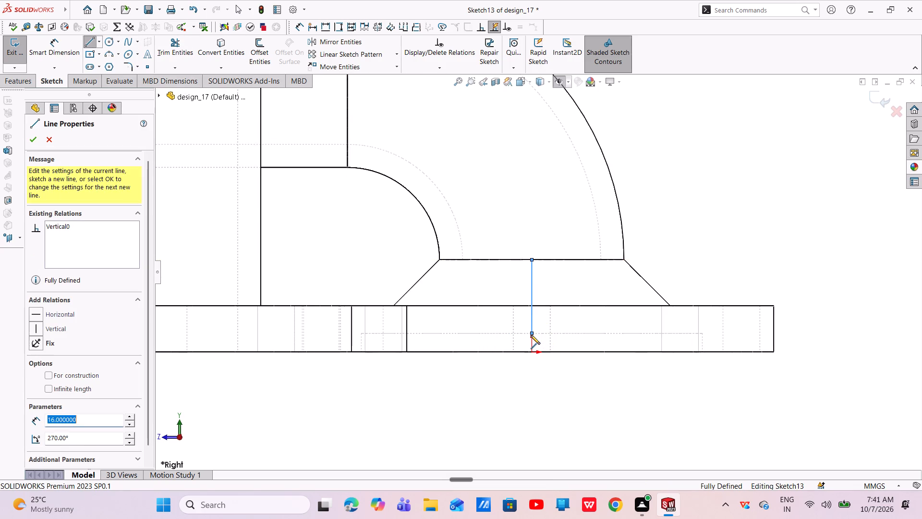
left_click(661, 333)
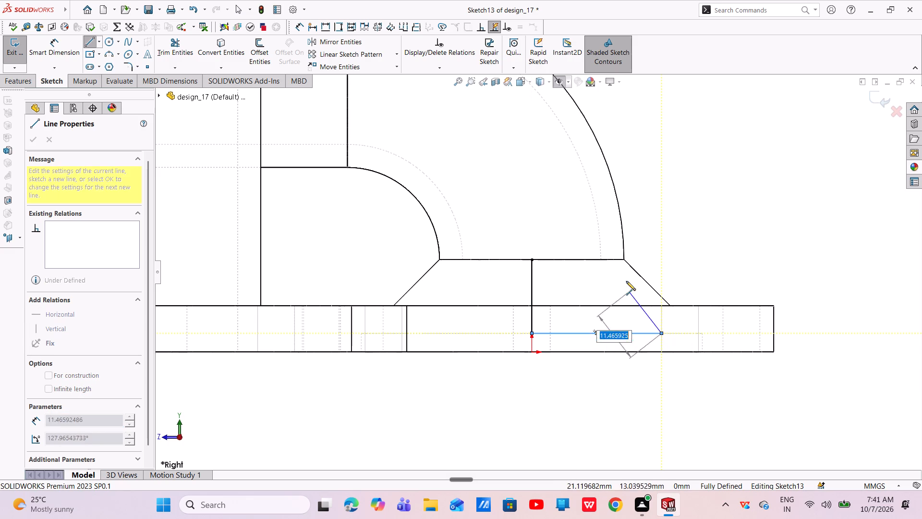
left_click(601, 259)
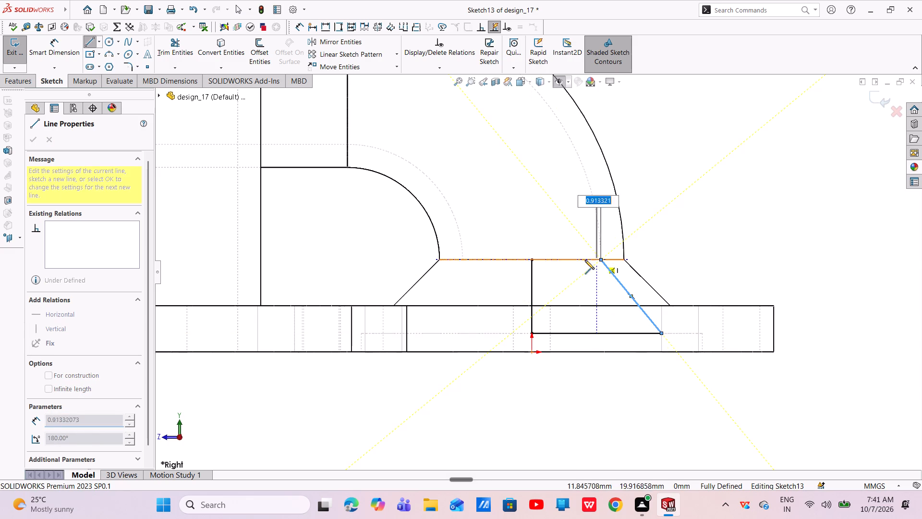
left_click(533, 260)
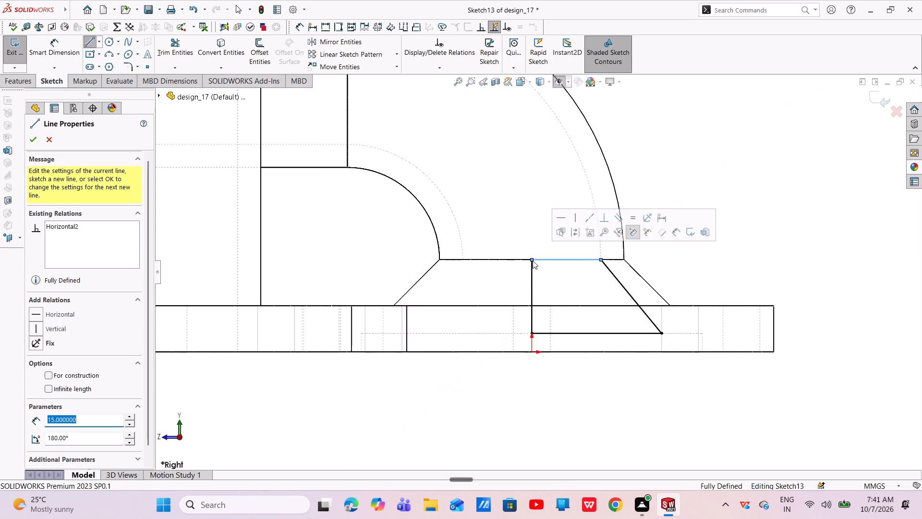
key("Escape")
key("Escape")
key("Escape")
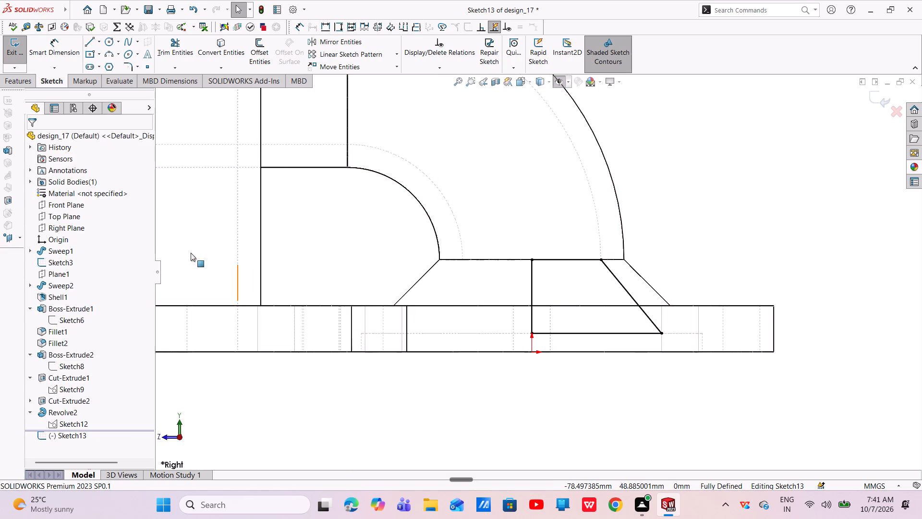
Restore the shaded-with-edges display and revolve-cut the Sketch13 region 360 degrees about its vertical centre line.
left_click(551, 84)
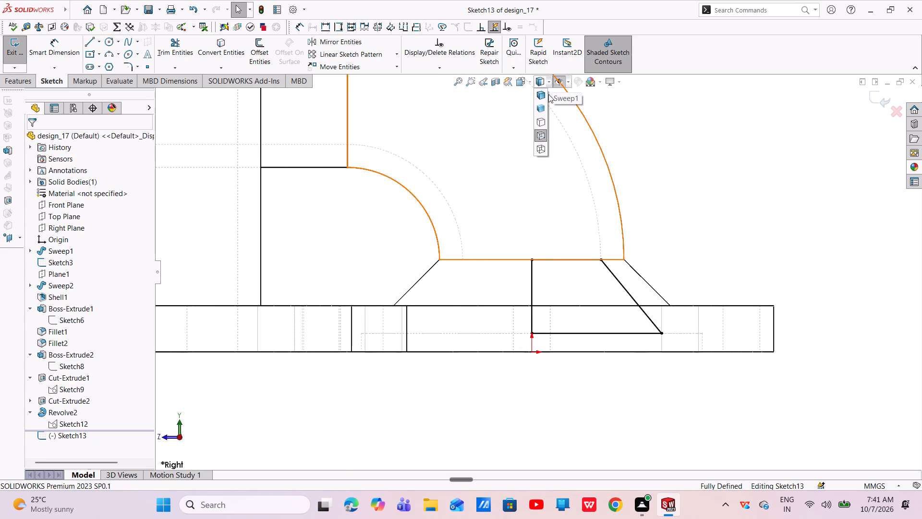
left_click(543, 98)
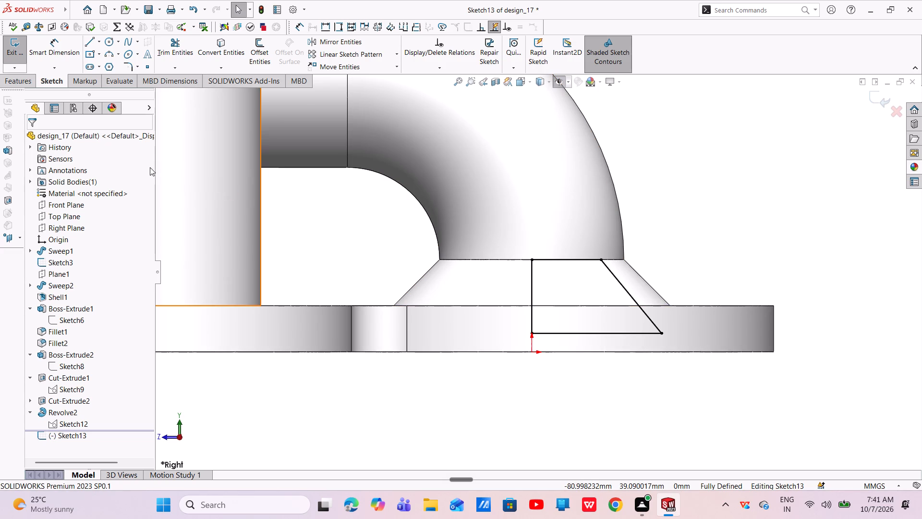
left_click(61, 440)
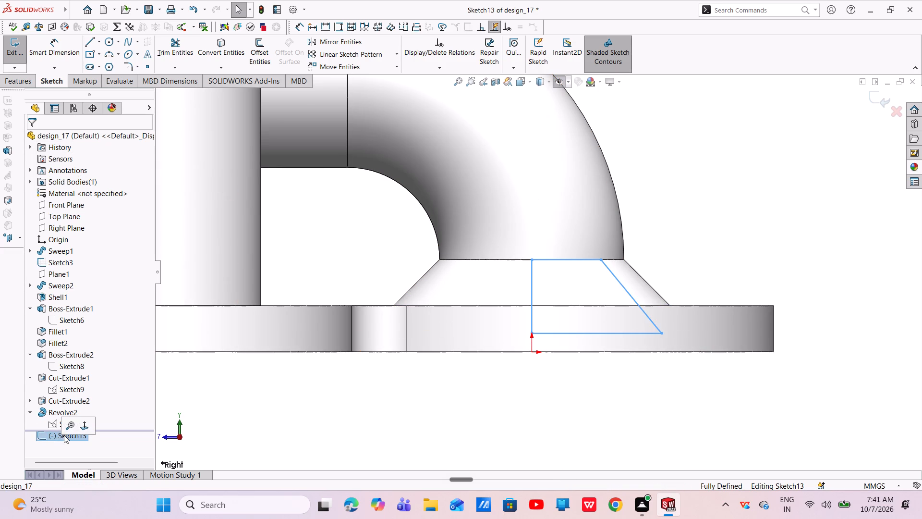
left_click(26, 86)
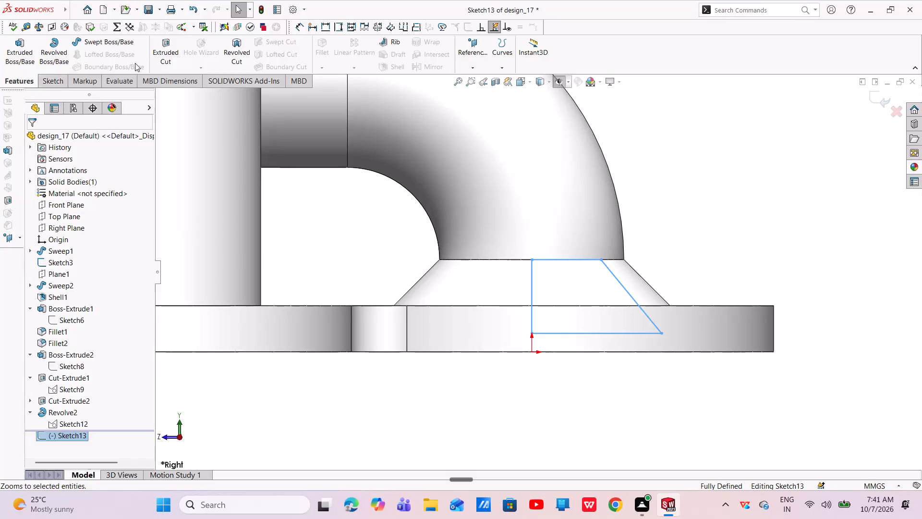
left_click(231, 50)
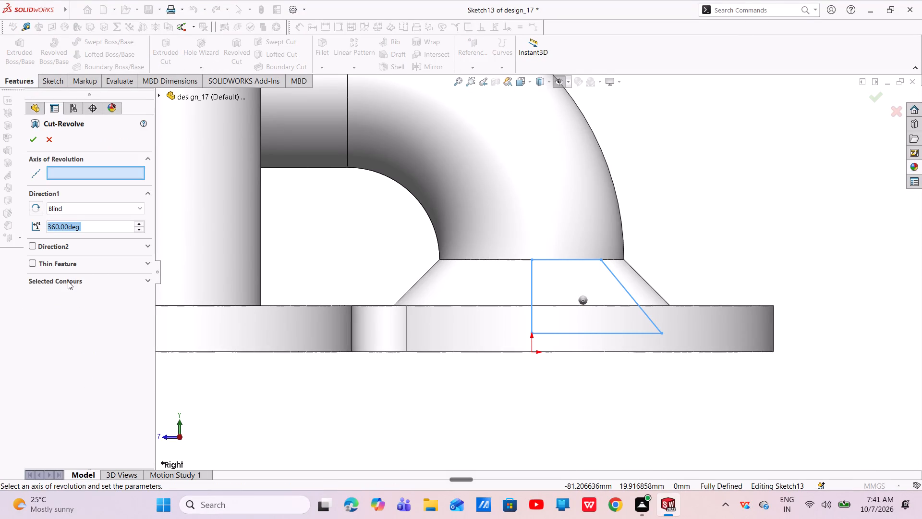
left_click(68, 281)
left_click(603, 303)
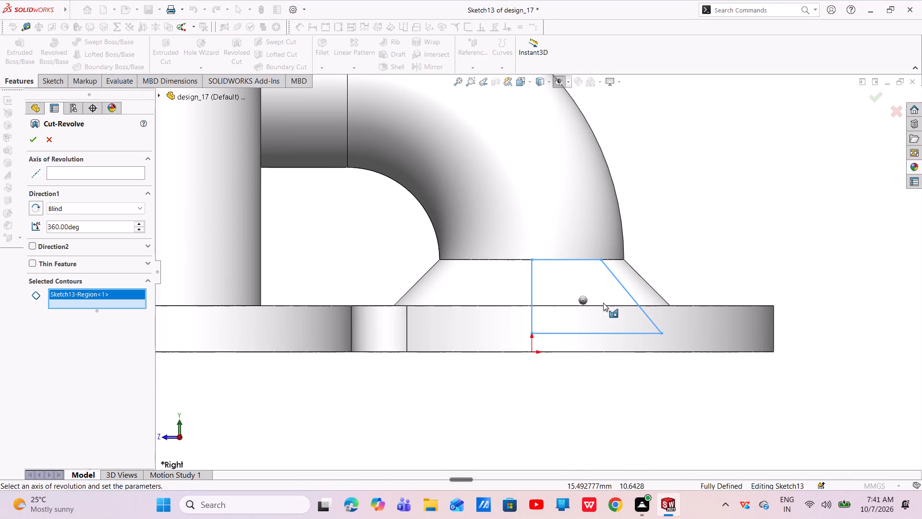
left_click(65, 172)
left_click(532, 283)
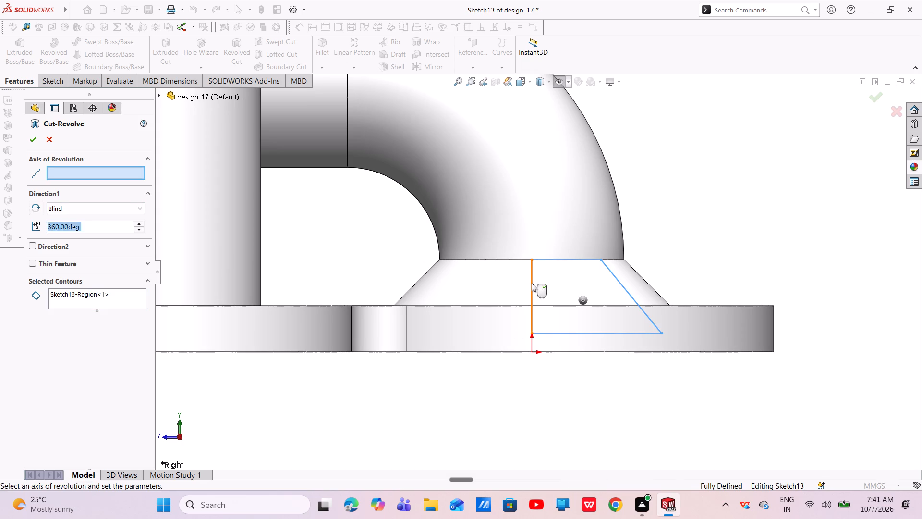
left_click(37, 144)
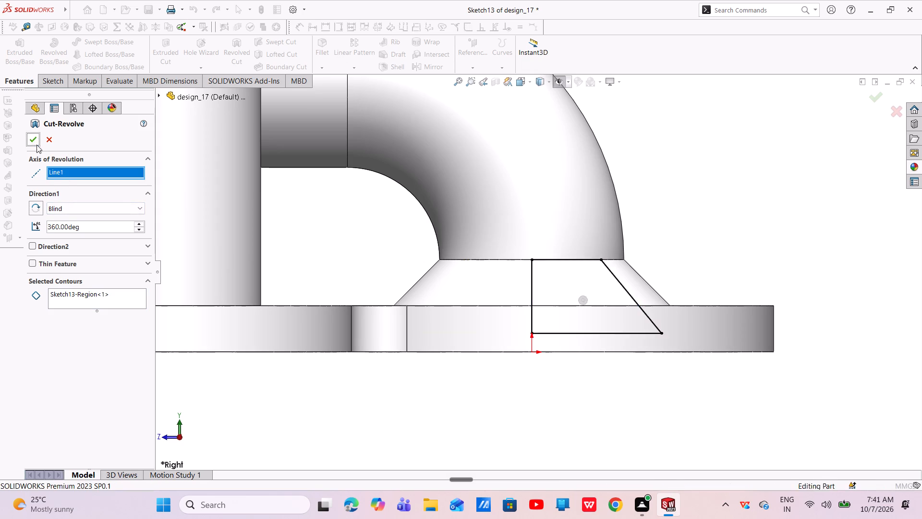
Examine the conical opening from beneath the base flange and the outer cone from above.
scroll(575, 447, "up", 1)
middle_click_drag(573, 445, 549, 355)
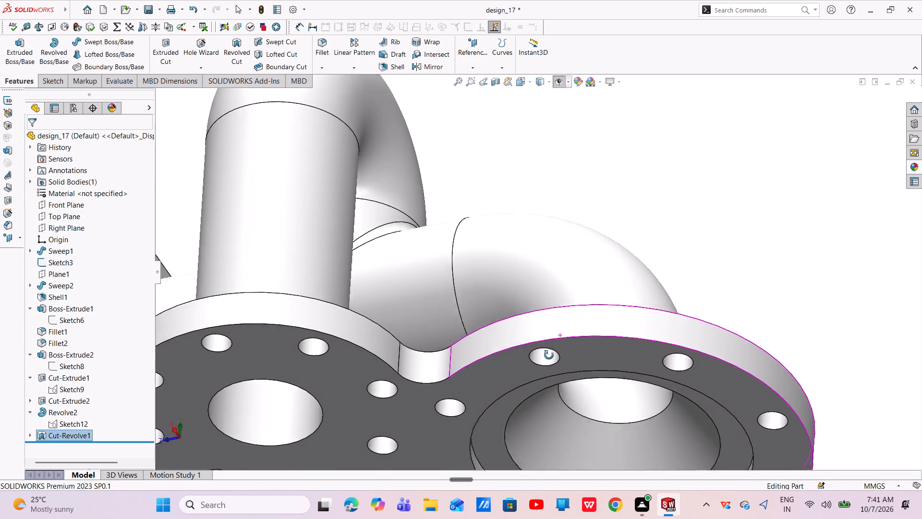
middle_click_drag(549, 355, 549, 349)
scroll(549, 349, "down", 1)
scroll(567, 393, "up", 4)
middle_click_drag(564, 362, 584, 425)
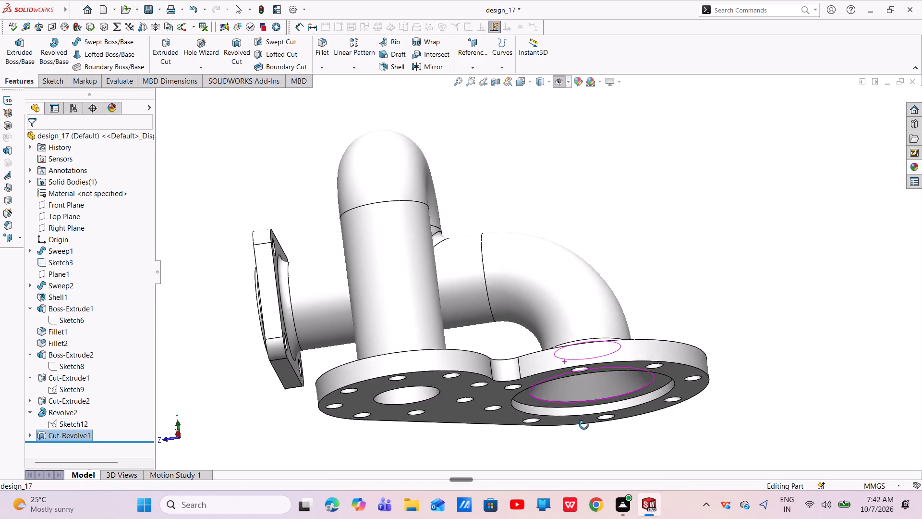
middle_click_drag(584, 425, 586, 443)
scroll(586, 441, "down", 1)
scroll(624, 393, "down", 1)
middle_click_drag(624, 373, 633, 414)
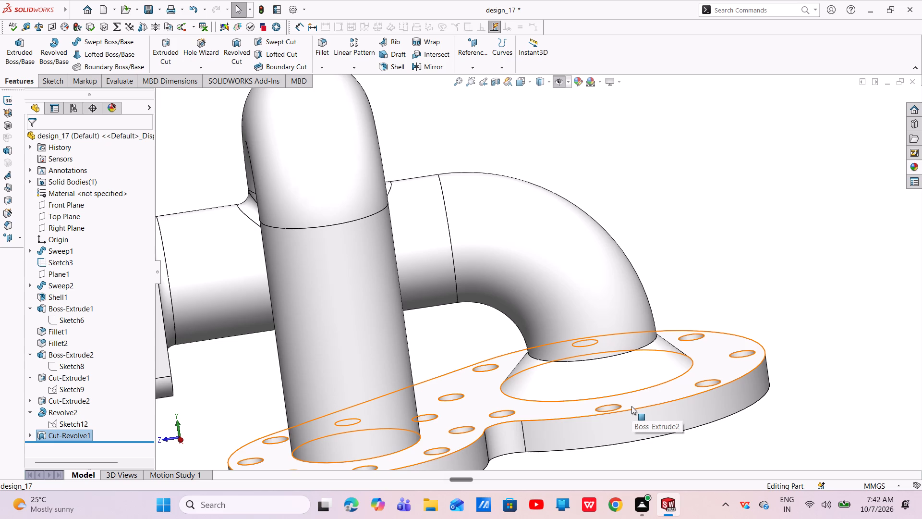
scroll(644, 390, "up", 4)
Section the model through the Front, Top and Right Planes to inspect the internal bore and cone wall, and return to the full view.
left_click(499, 86)
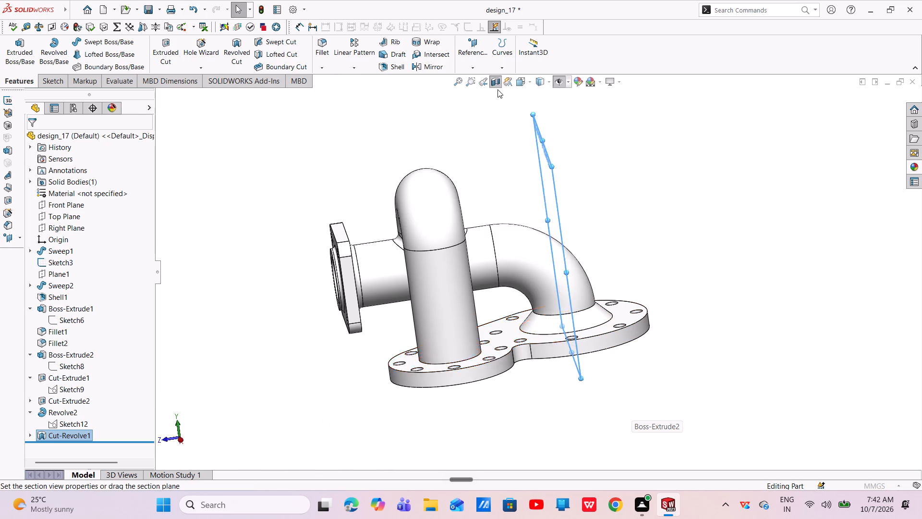
left_click_drag(499, 255, 498, 254)
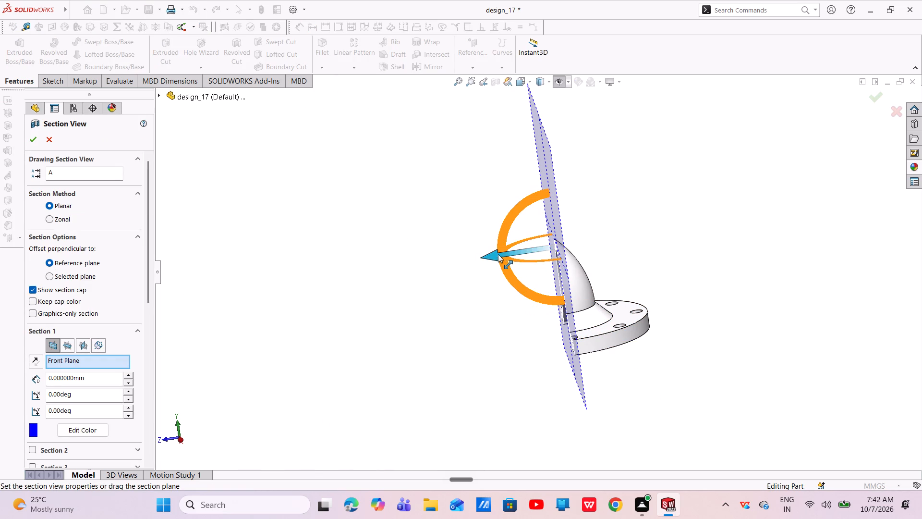
left_click_drag(498, 254, 171, 293)
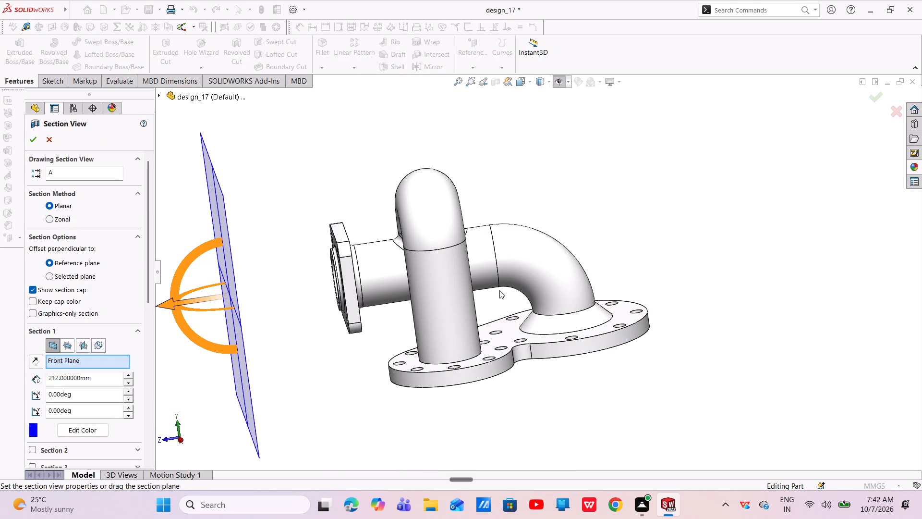
left_click(66, 344)
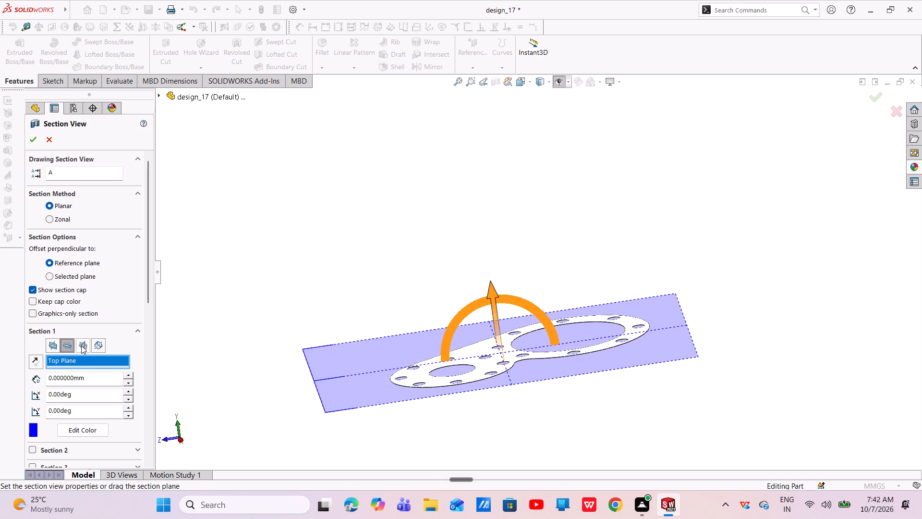
left_click(81, 346)
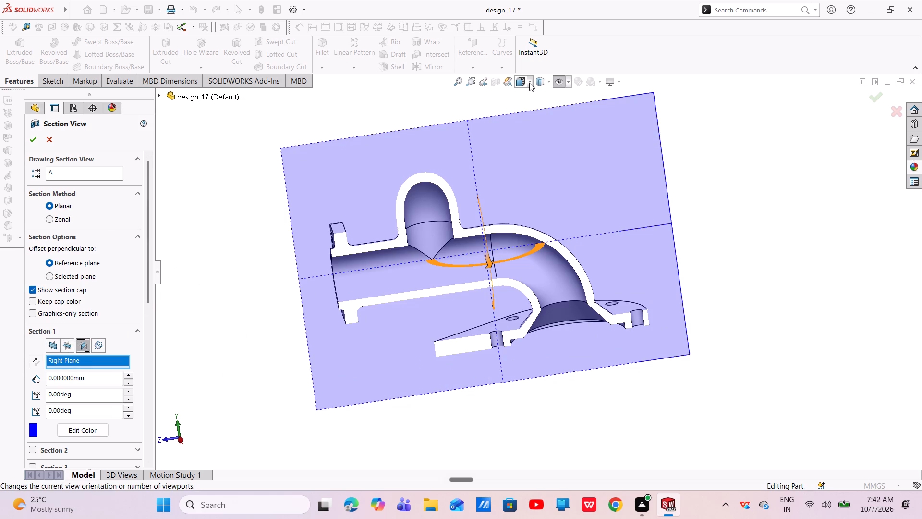
left_click(498, 83)
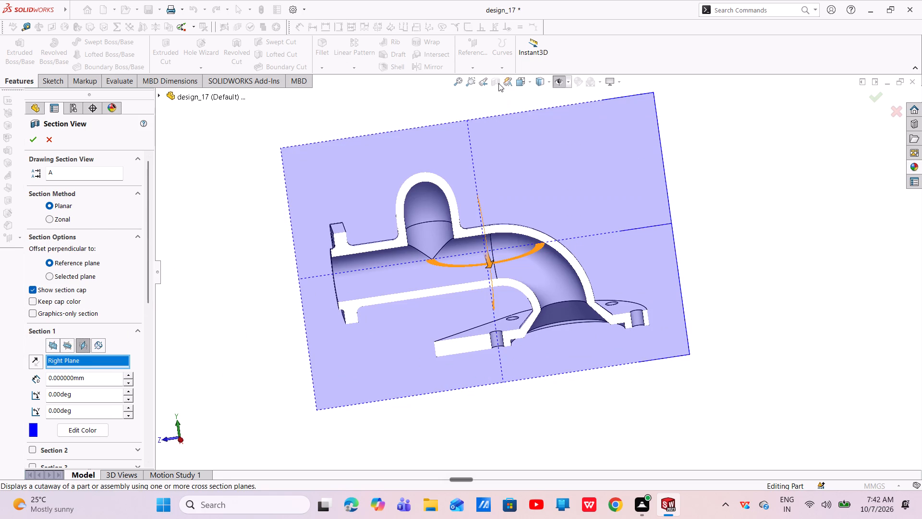
left_click(32, 139)
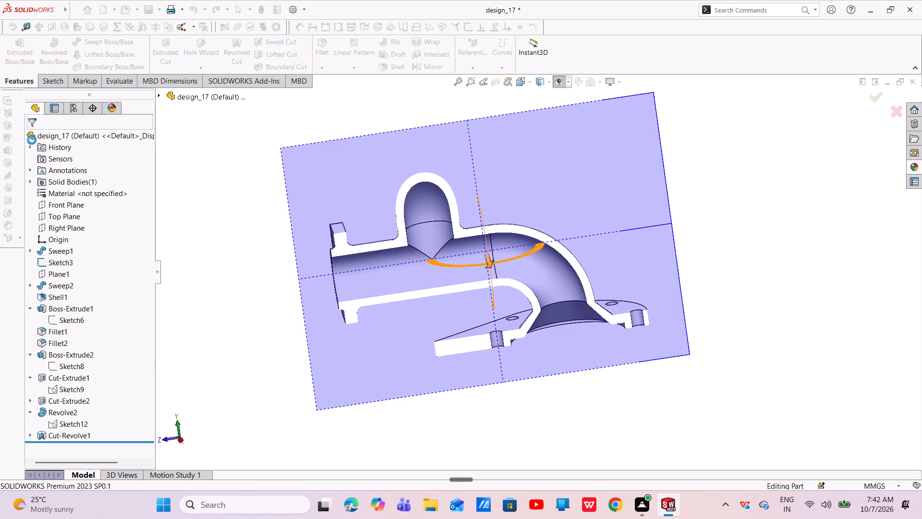
left_click(496, 83)
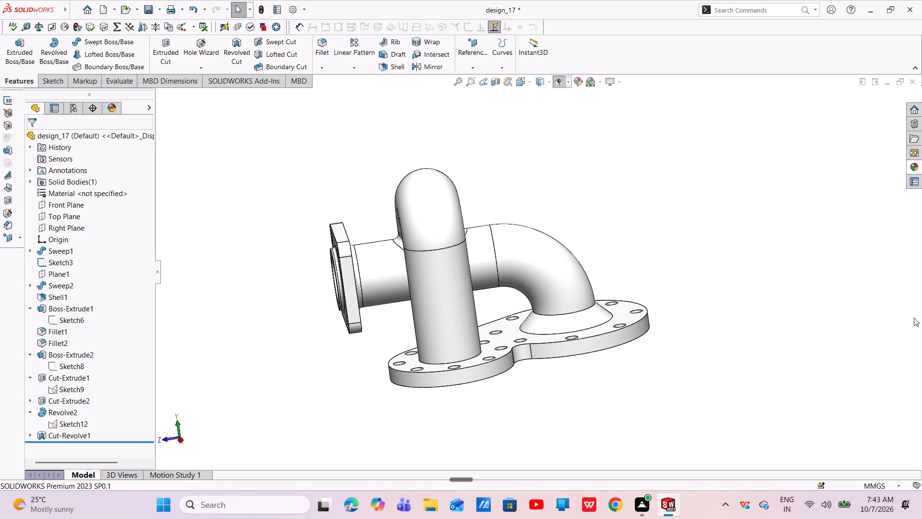
Apply a multi-radius fillet: 1 mm on the base flange's top outer edge, 4 mm at the straight pipe's base and the elbow-to-cone edge.
scroll(921, 315, "down", 1)
scroll(850, 277, "up", 1)
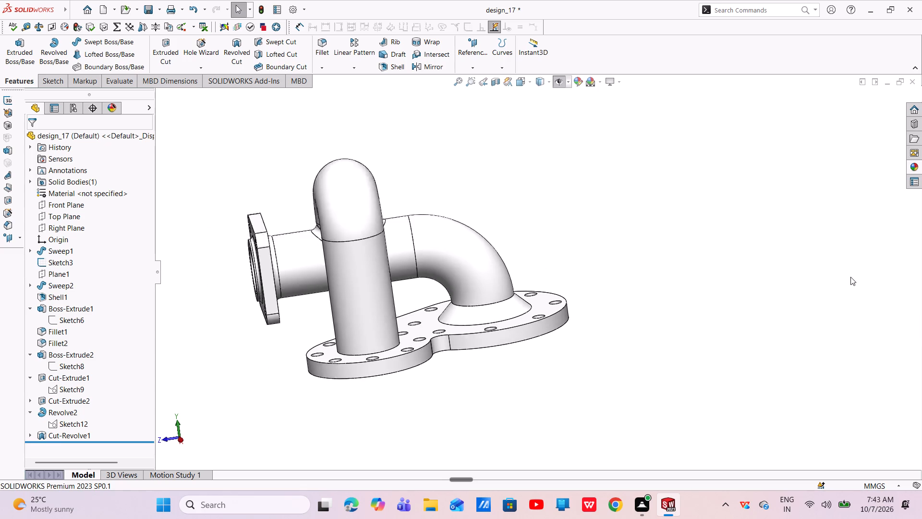
scroll(850, 277, "up", 2)
left_click(673, 305)
middle_click_drag(673, 307, 680, 318)
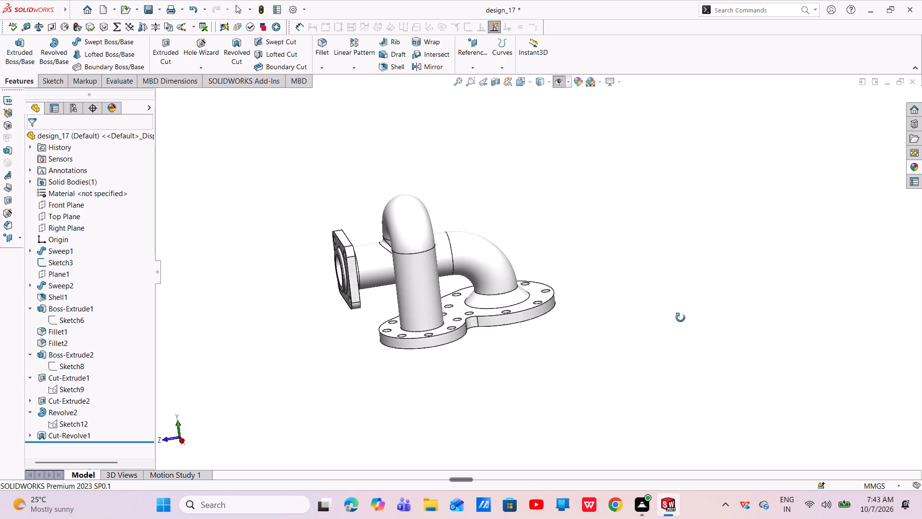
middle_click_drag(680, 318, 683, 370)
scroll(681, 370, "up", 1)
scroll(504, 339, "down", 2)
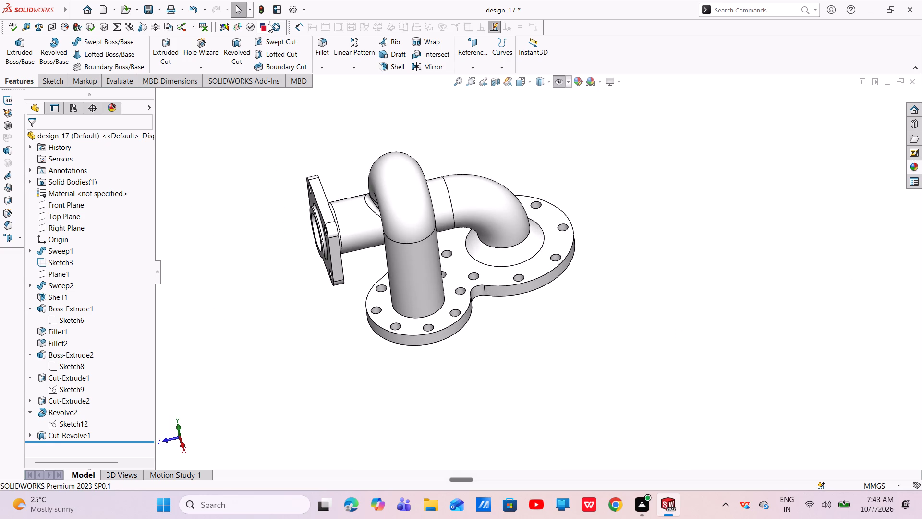
left_click(316, 46)
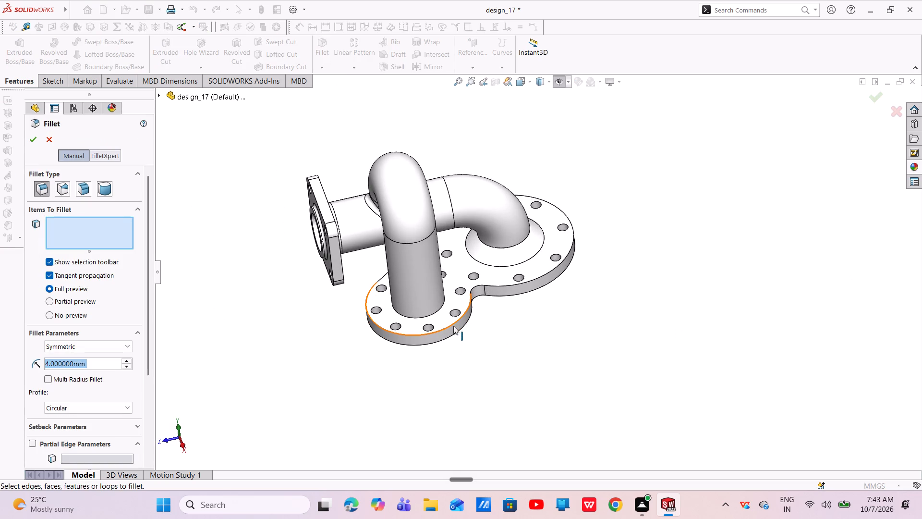
left_click(455, 321)
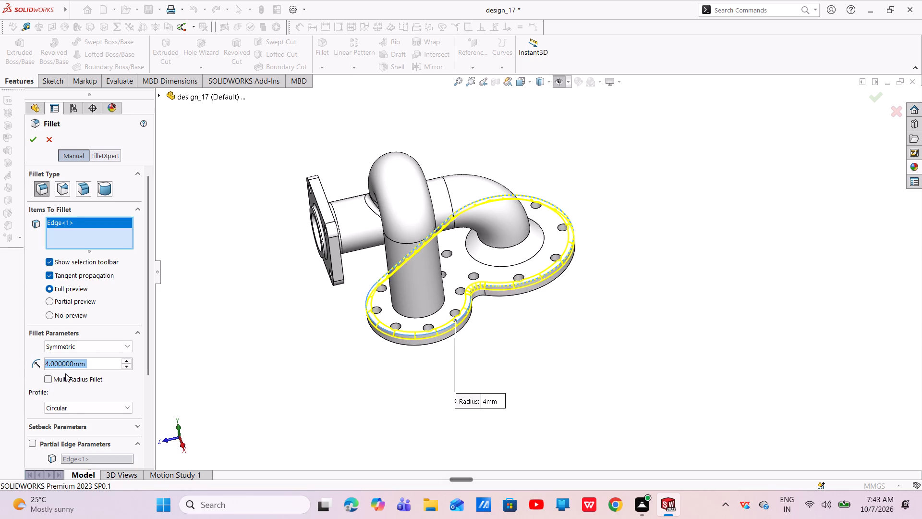
left_click(48, 378)
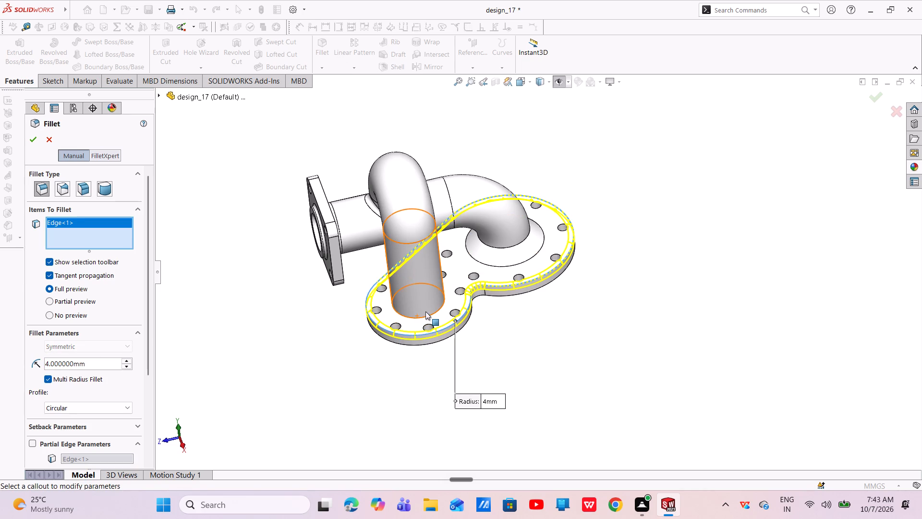
left_click(437, 312)
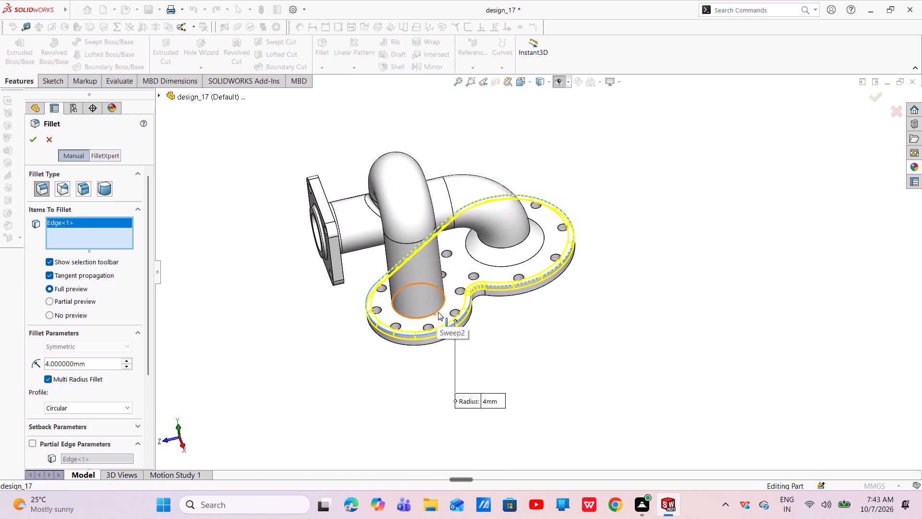
left_click(520, 244)
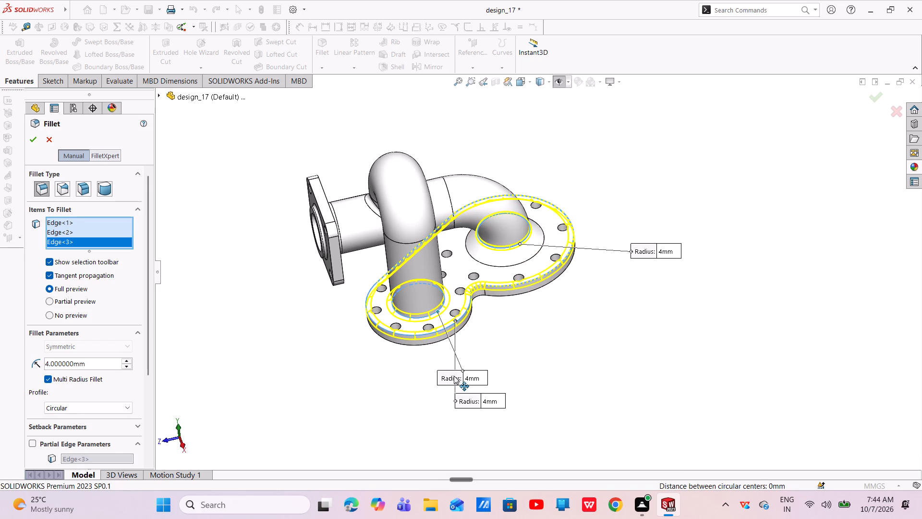
left_click_drag(453, 377, 368, 381)
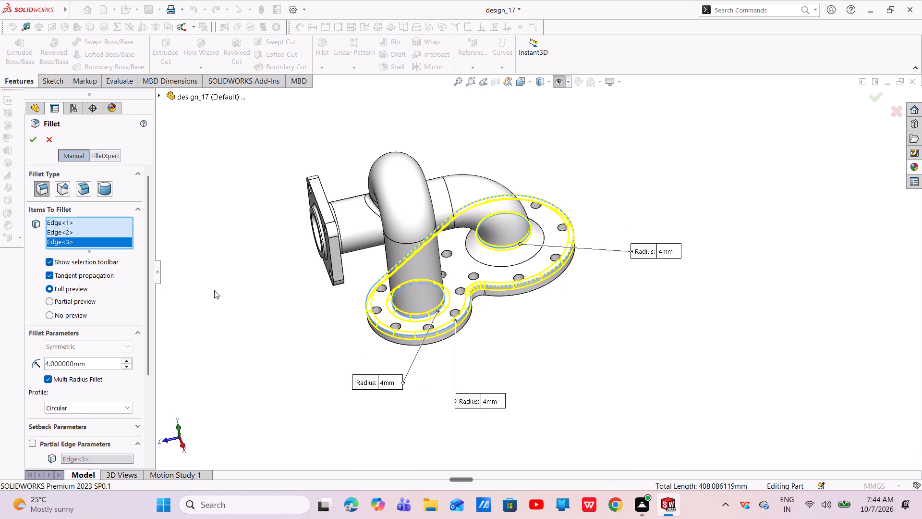
double_click(490, 404)
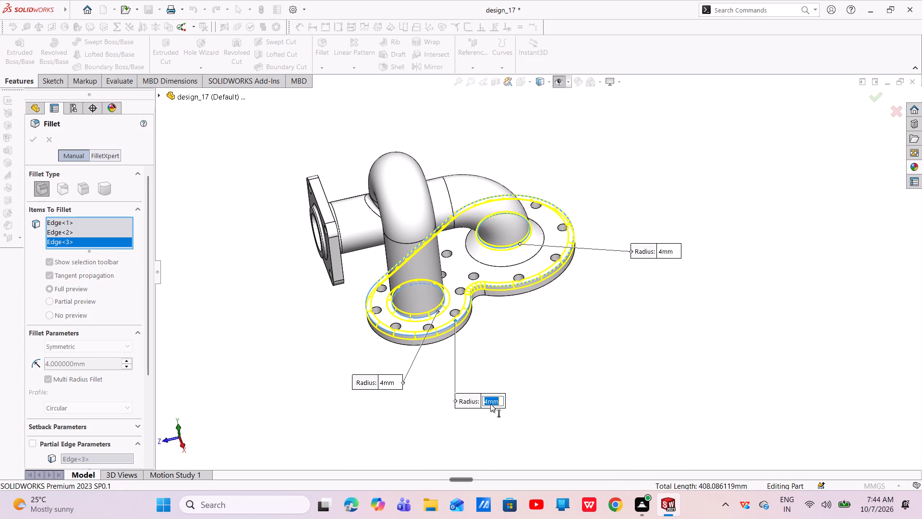
key("BackSpace")
key("1")
key("Return")
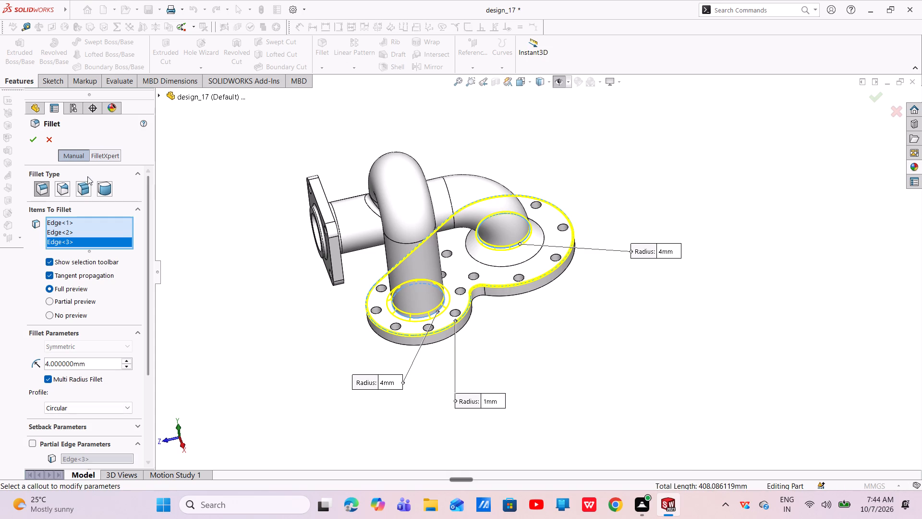
left_click(38, 143)
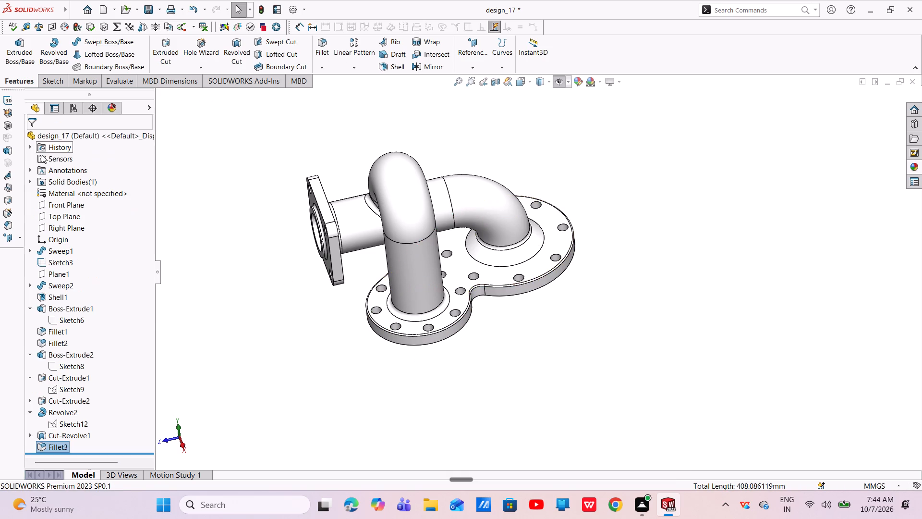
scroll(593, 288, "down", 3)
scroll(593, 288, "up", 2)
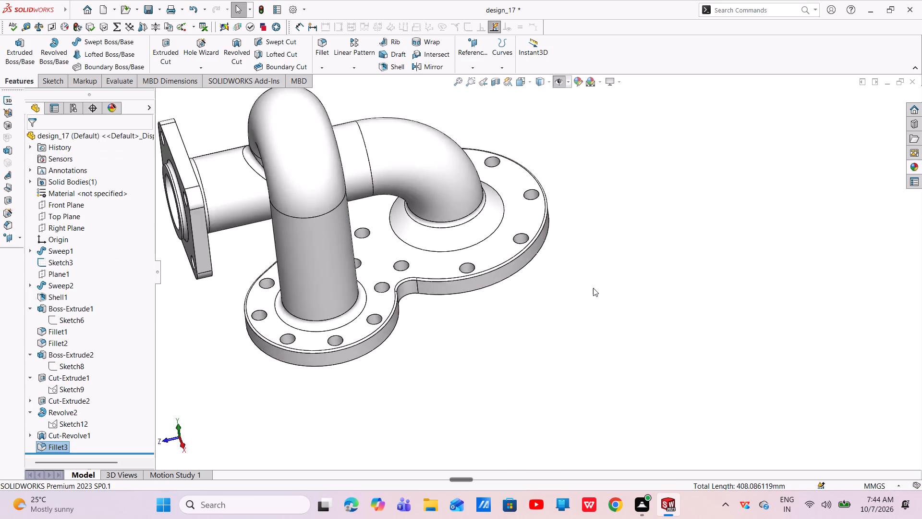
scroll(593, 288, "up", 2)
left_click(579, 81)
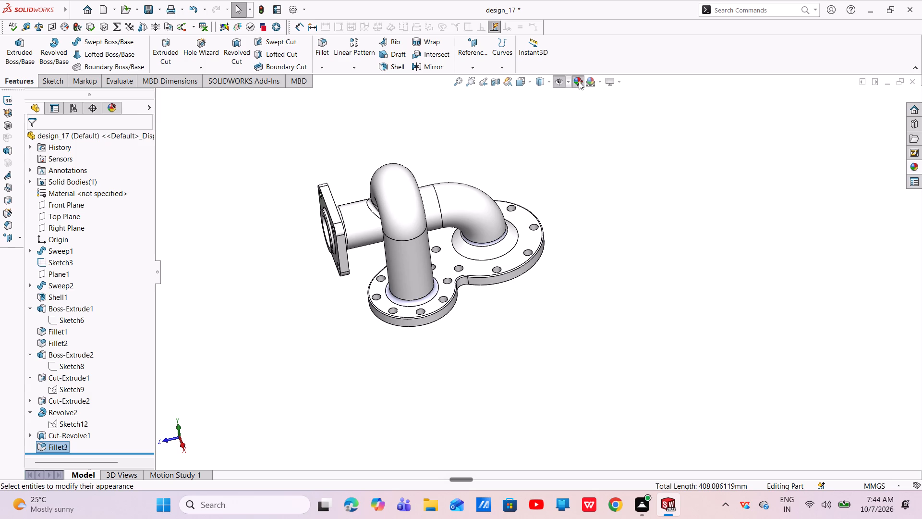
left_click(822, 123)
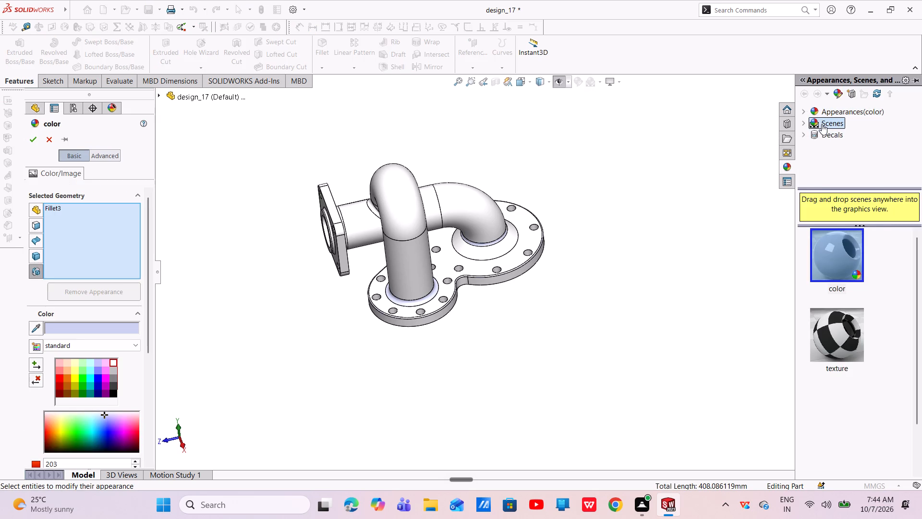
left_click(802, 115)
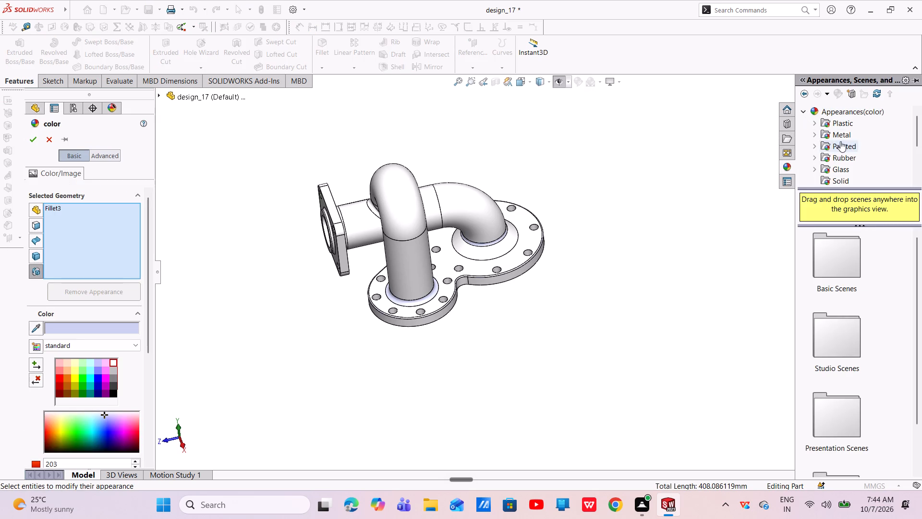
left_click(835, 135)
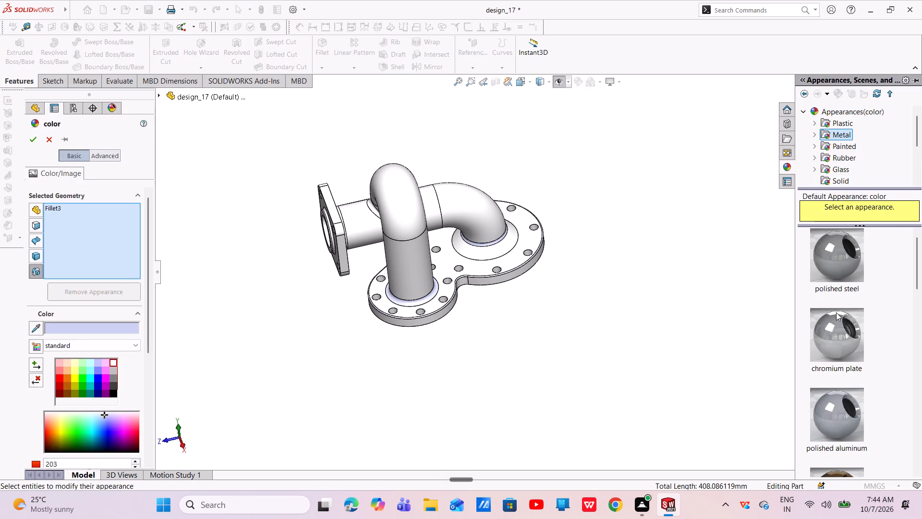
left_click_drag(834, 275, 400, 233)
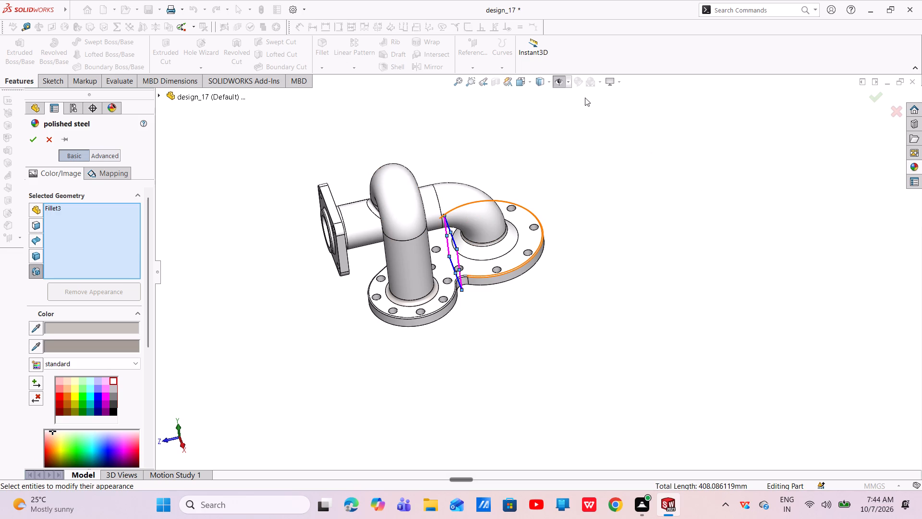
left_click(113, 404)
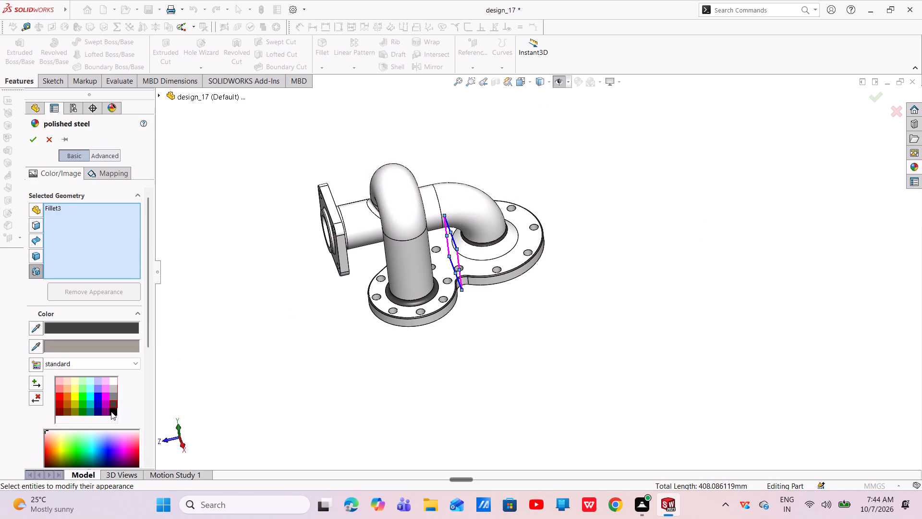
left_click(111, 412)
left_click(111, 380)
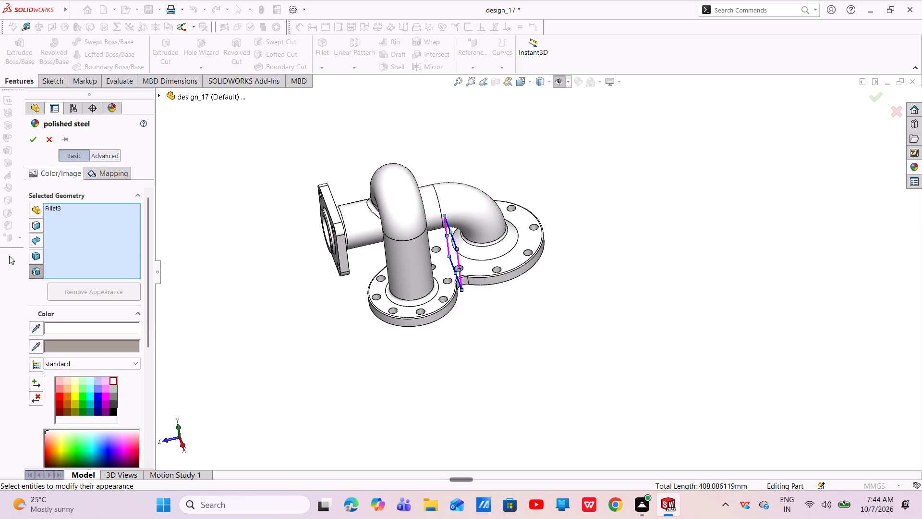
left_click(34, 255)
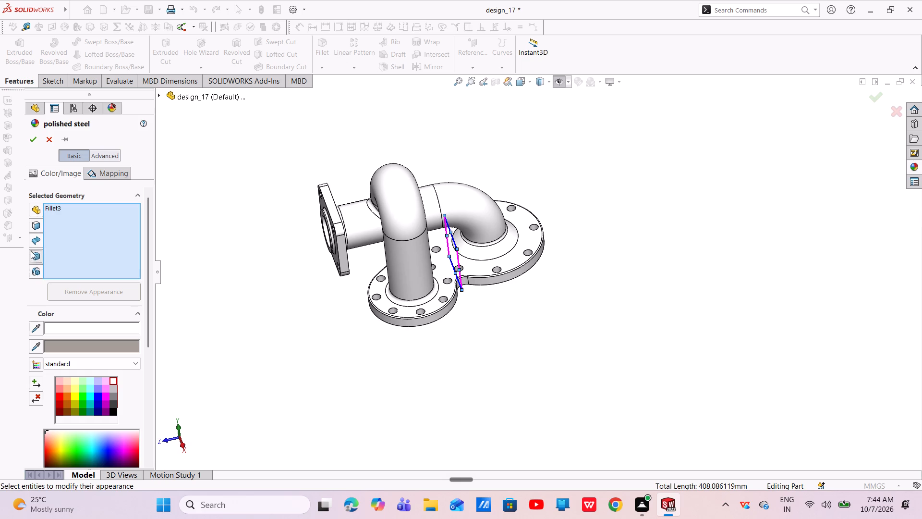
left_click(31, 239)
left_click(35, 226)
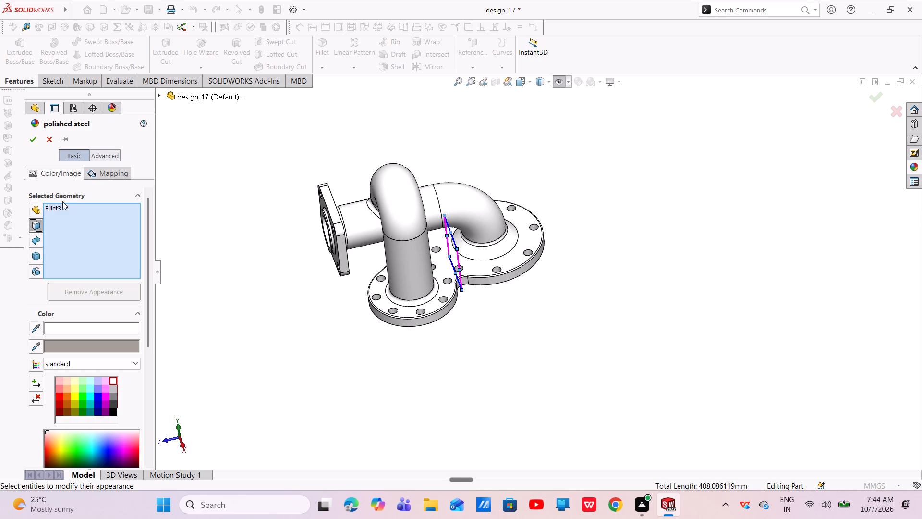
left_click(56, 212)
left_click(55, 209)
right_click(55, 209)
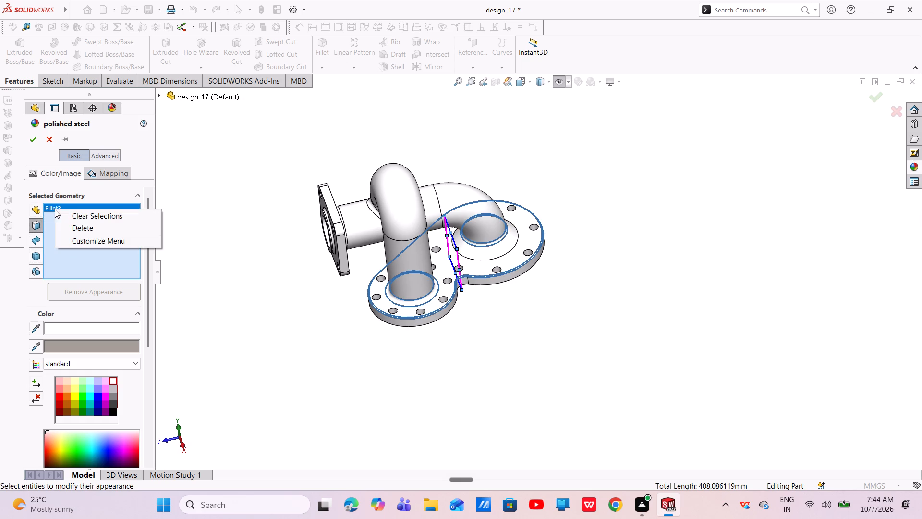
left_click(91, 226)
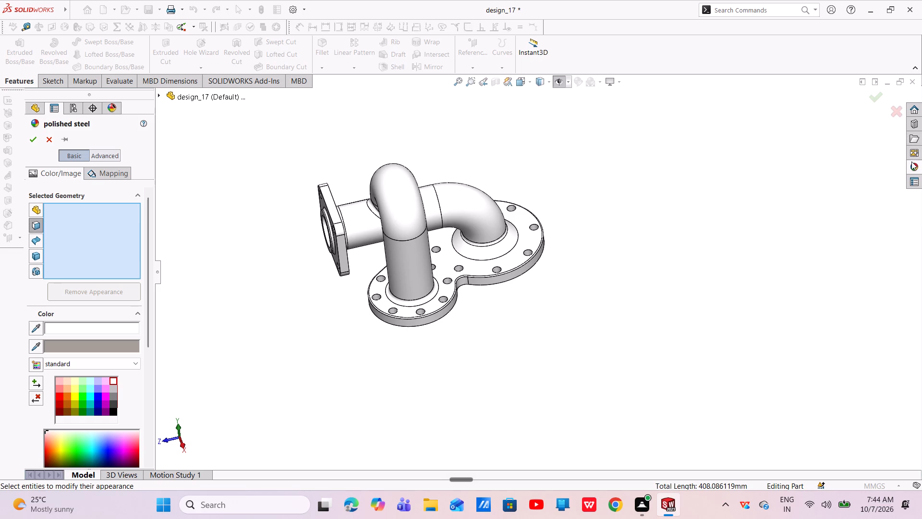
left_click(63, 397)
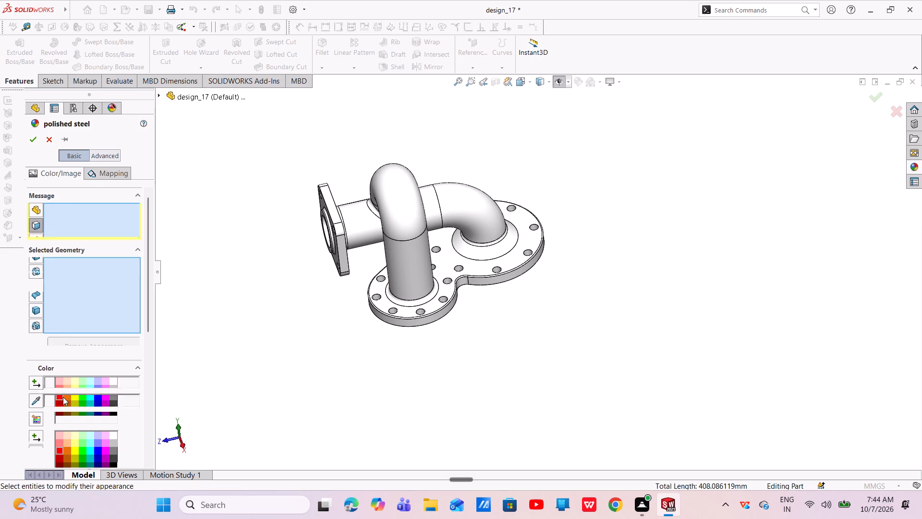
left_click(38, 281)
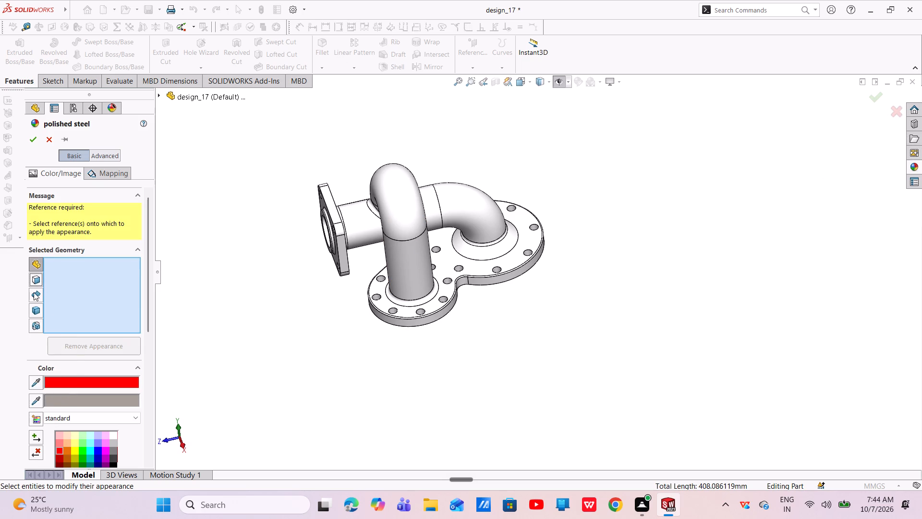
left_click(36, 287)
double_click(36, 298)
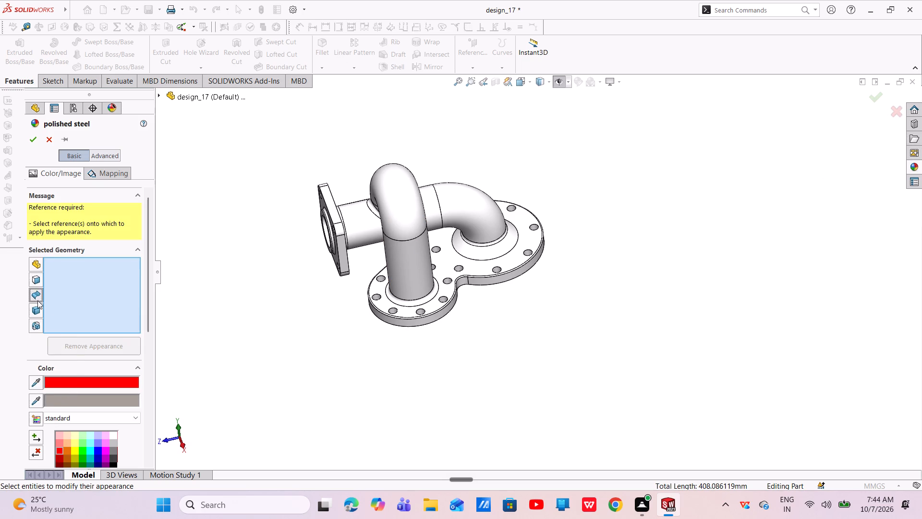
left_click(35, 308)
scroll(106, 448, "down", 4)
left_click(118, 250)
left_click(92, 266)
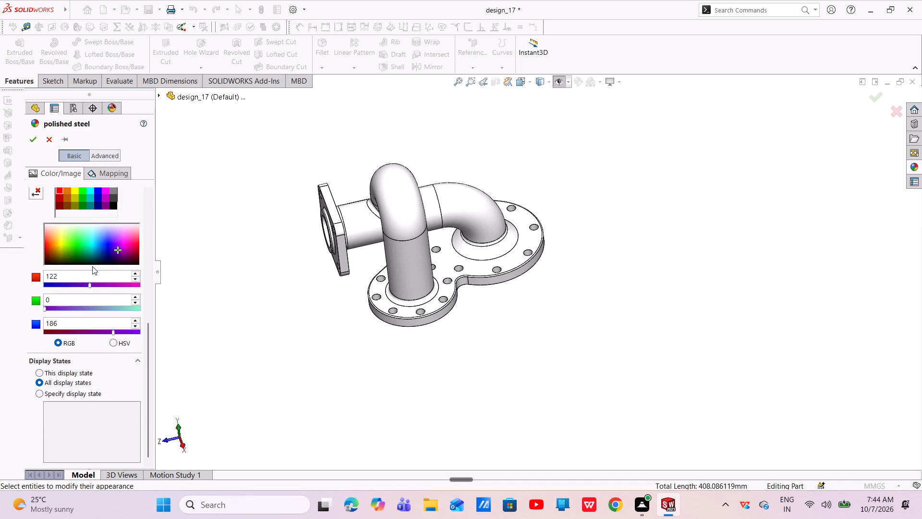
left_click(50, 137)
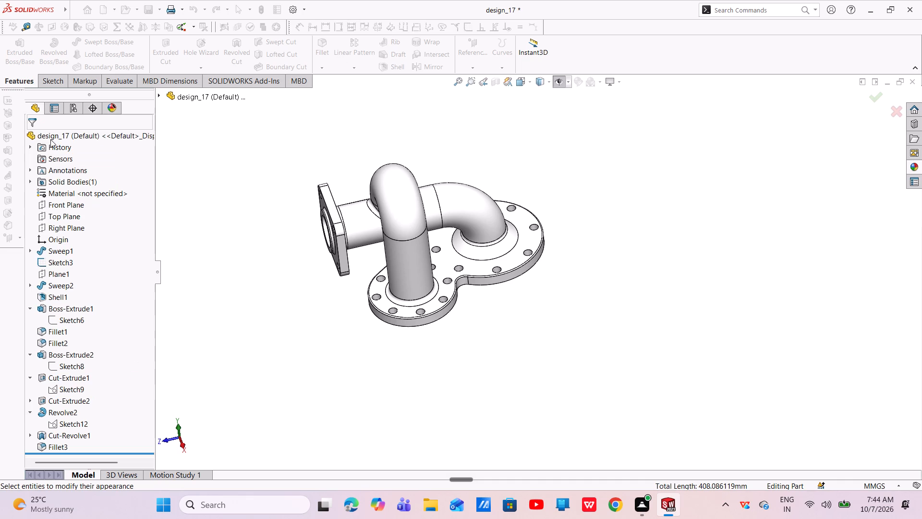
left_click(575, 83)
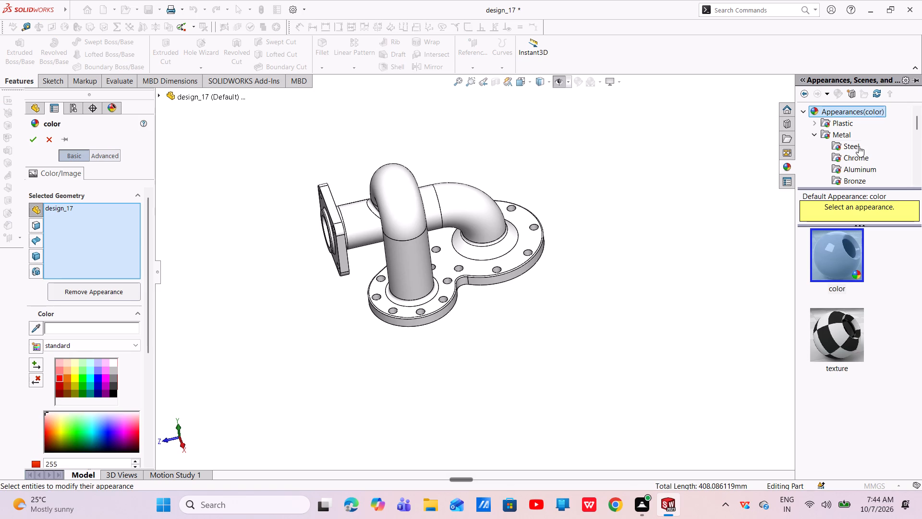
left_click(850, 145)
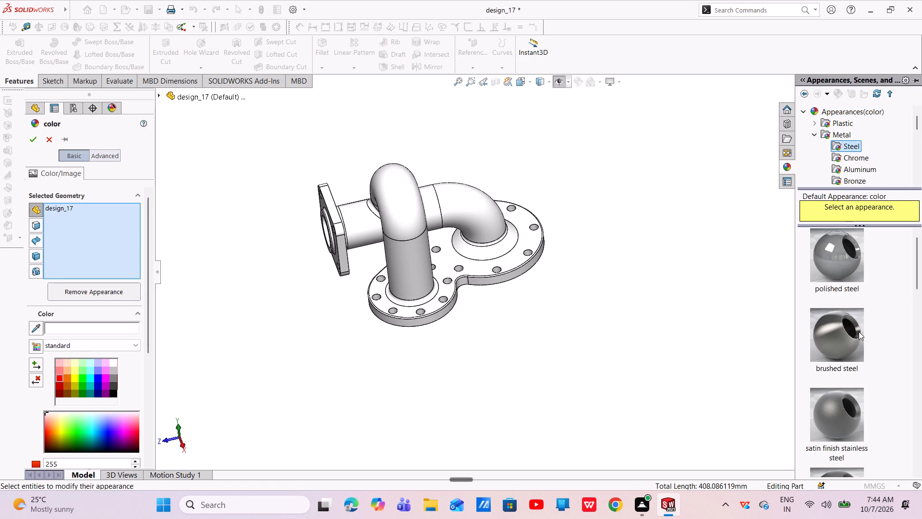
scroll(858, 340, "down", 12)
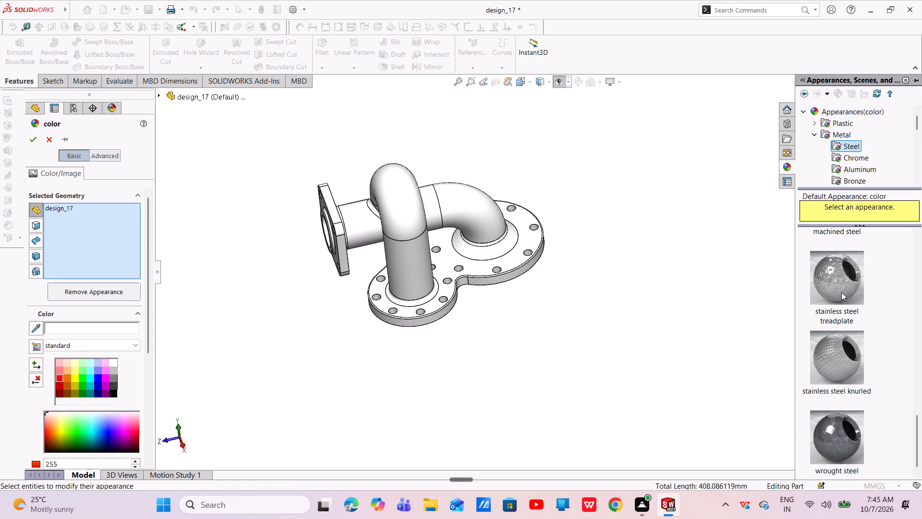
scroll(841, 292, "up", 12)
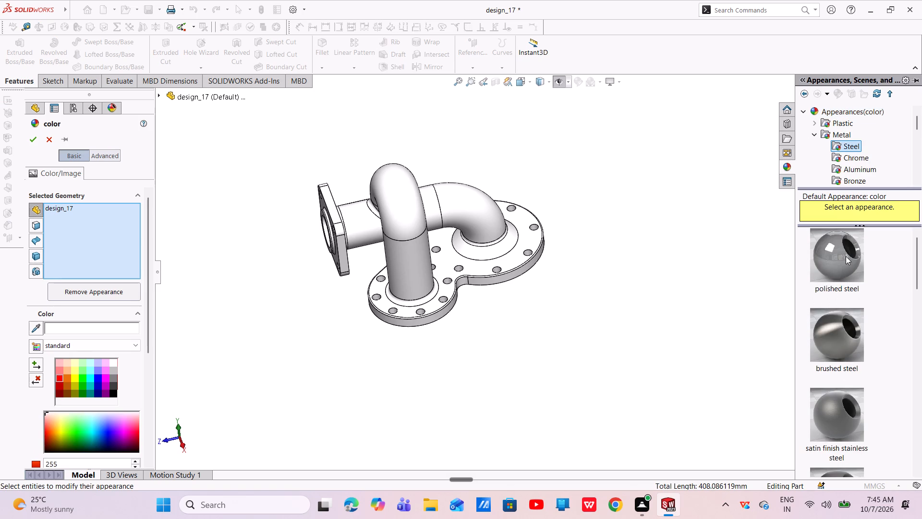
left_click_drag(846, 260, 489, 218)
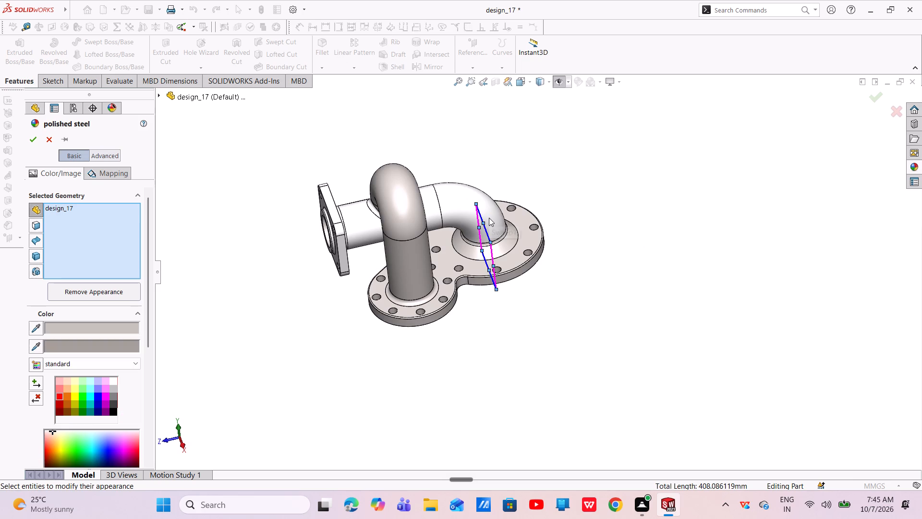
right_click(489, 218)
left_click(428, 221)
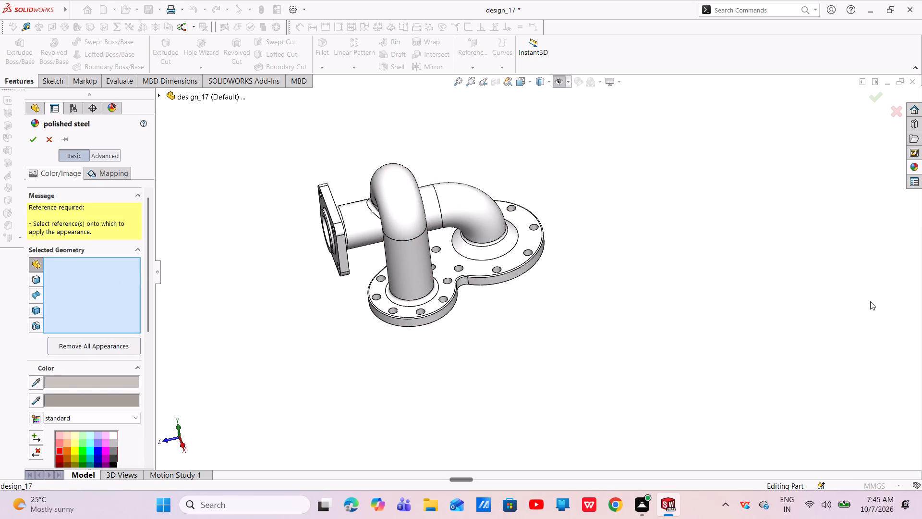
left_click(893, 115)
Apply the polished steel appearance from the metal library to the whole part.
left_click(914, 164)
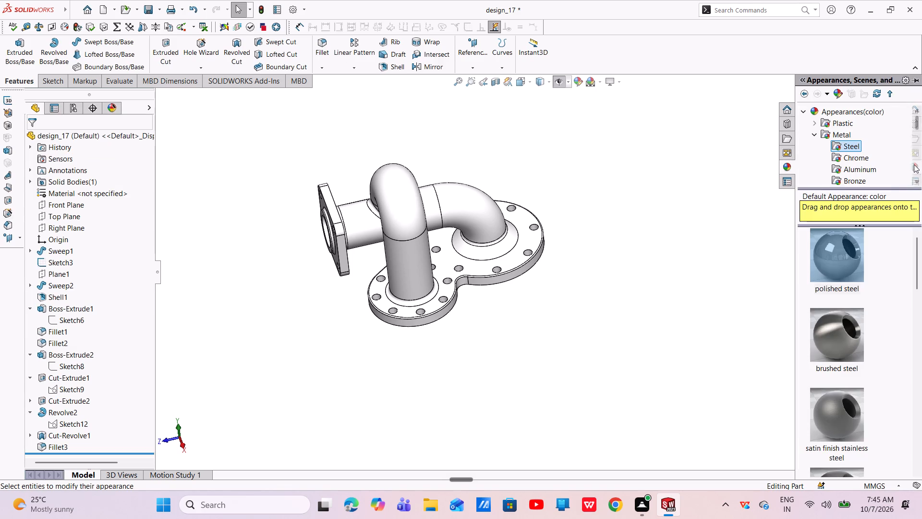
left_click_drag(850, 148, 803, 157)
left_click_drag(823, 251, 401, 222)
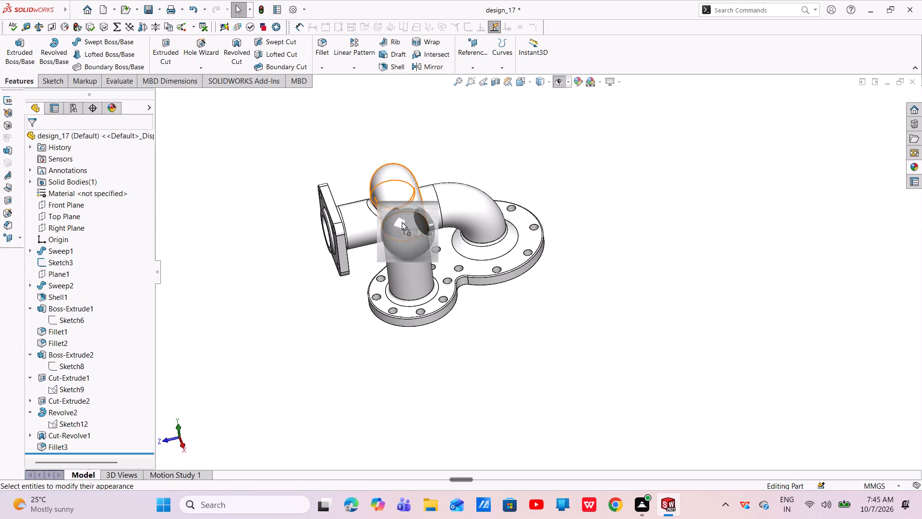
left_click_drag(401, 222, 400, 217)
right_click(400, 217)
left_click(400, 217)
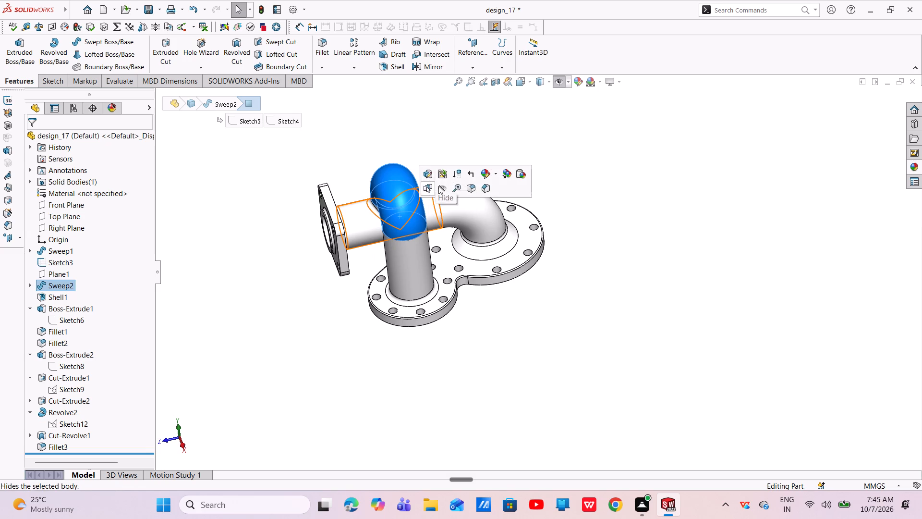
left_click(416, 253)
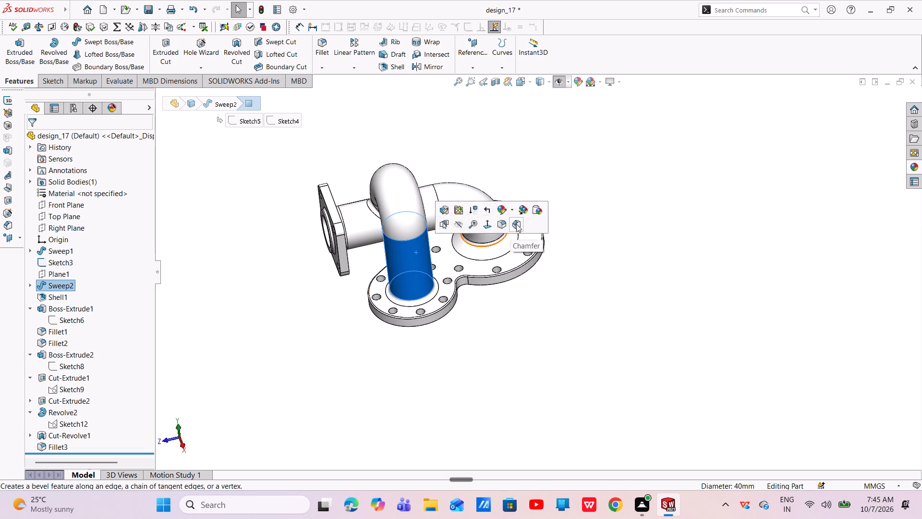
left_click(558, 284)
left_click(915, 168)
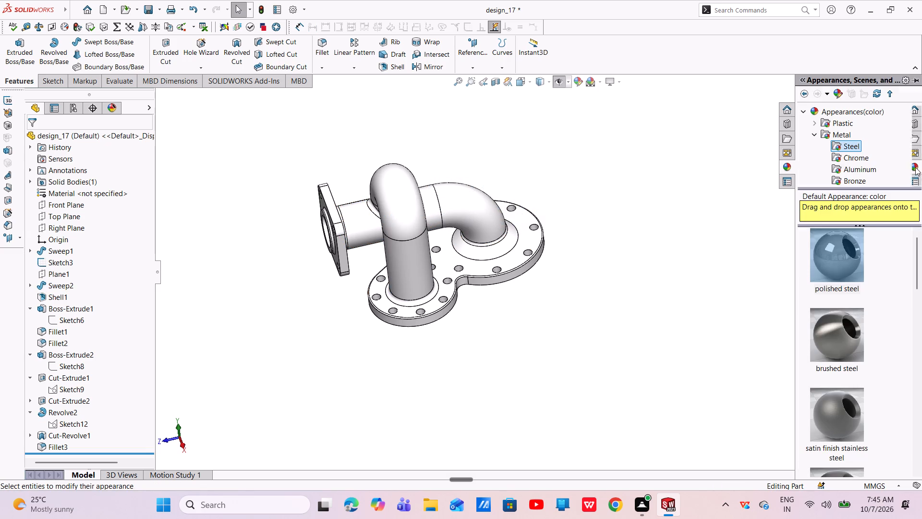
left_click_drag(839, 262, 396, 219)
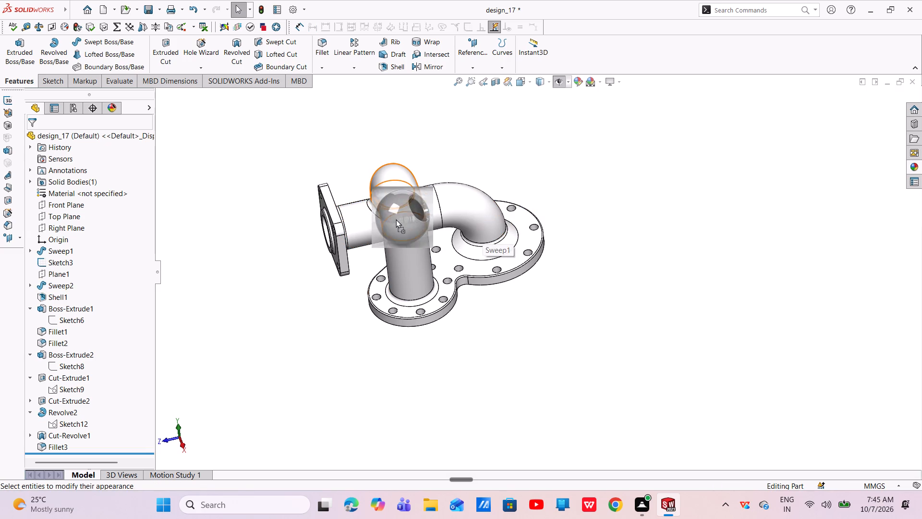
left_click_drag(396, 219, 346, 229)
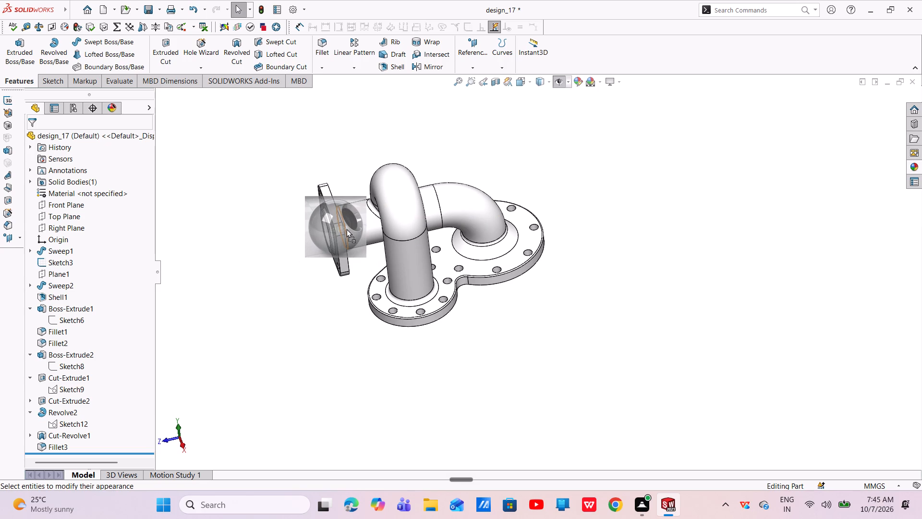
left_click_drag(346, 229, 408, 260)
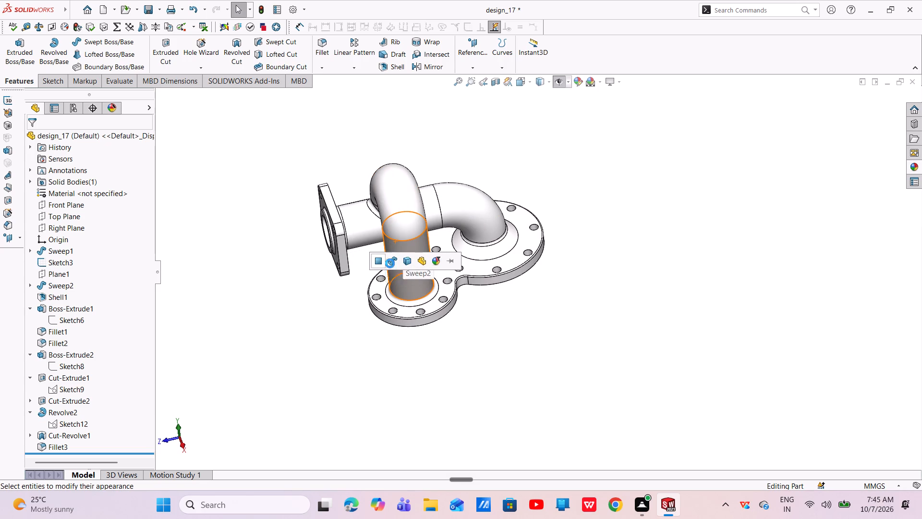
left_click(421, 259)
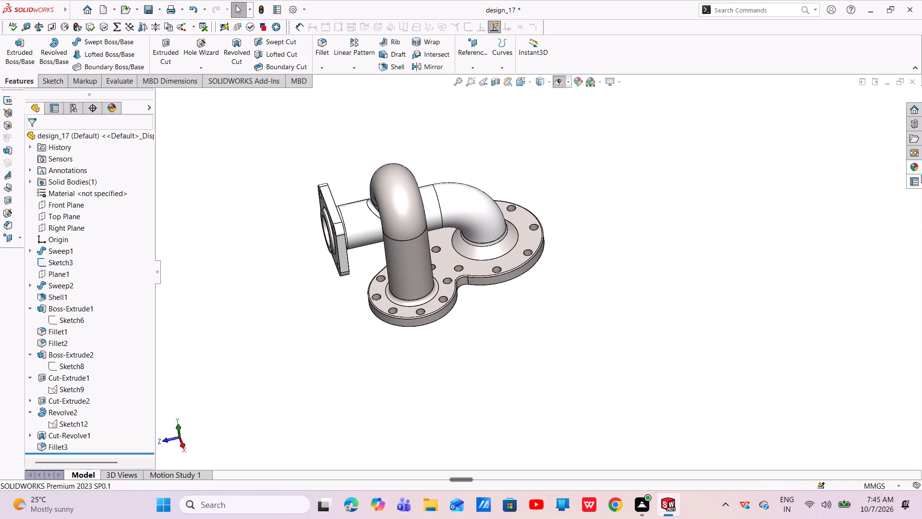
Apply the polished copper appearance from the metal library to the manifold's solid body.
left_click(915, 170)
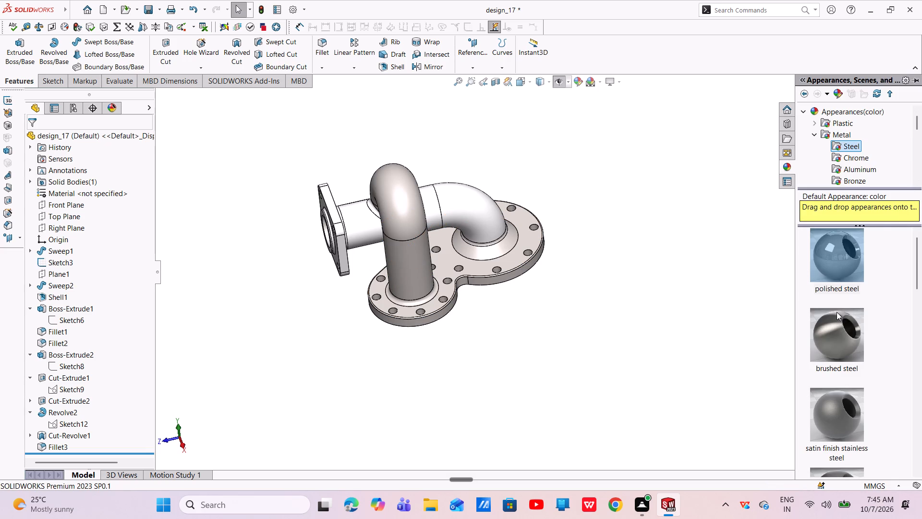
scroll(837, 312, "down", 1)
scroll(840, 289, "up", 3)
scroll(853, 170, "down", 2)
left_click(849, 136)
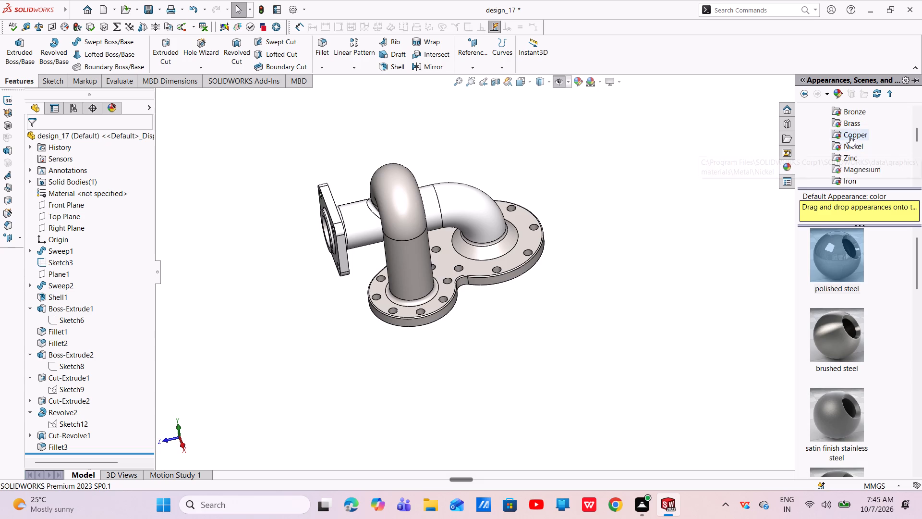
left_click_drag(846, 272, 438, 229)
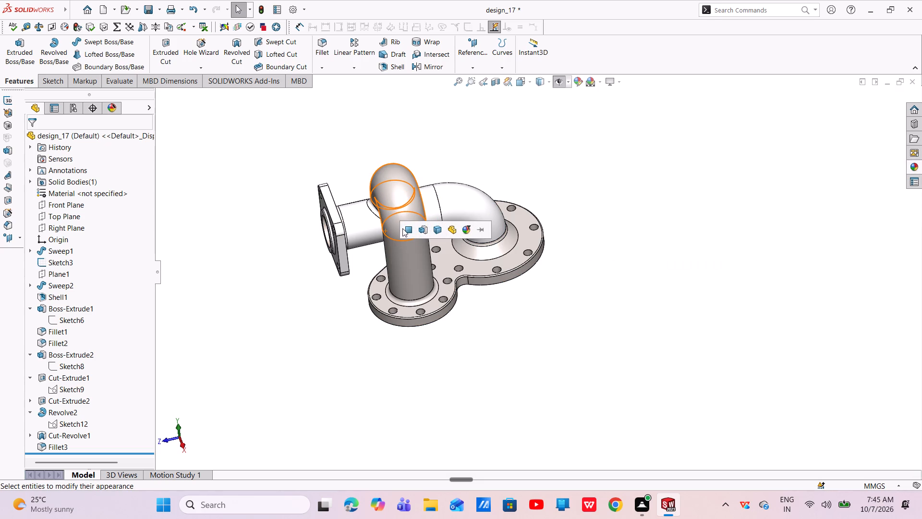
left_click(436, 230)
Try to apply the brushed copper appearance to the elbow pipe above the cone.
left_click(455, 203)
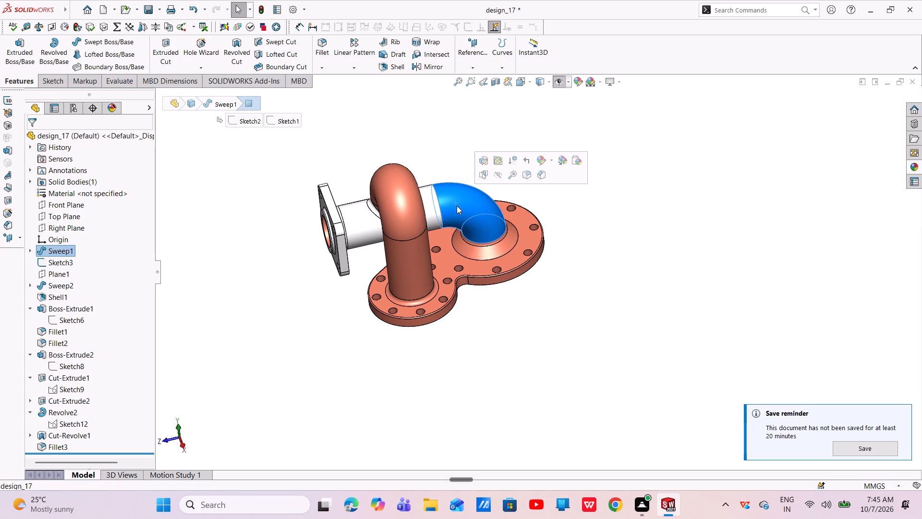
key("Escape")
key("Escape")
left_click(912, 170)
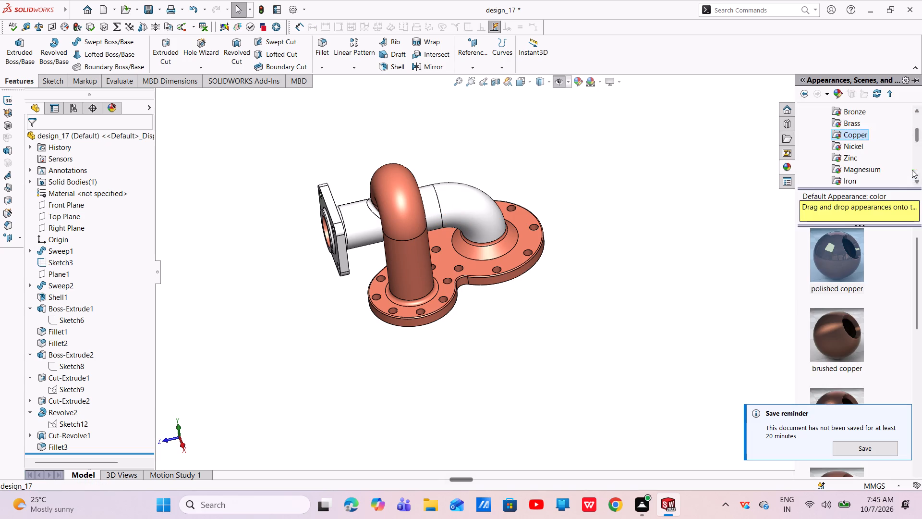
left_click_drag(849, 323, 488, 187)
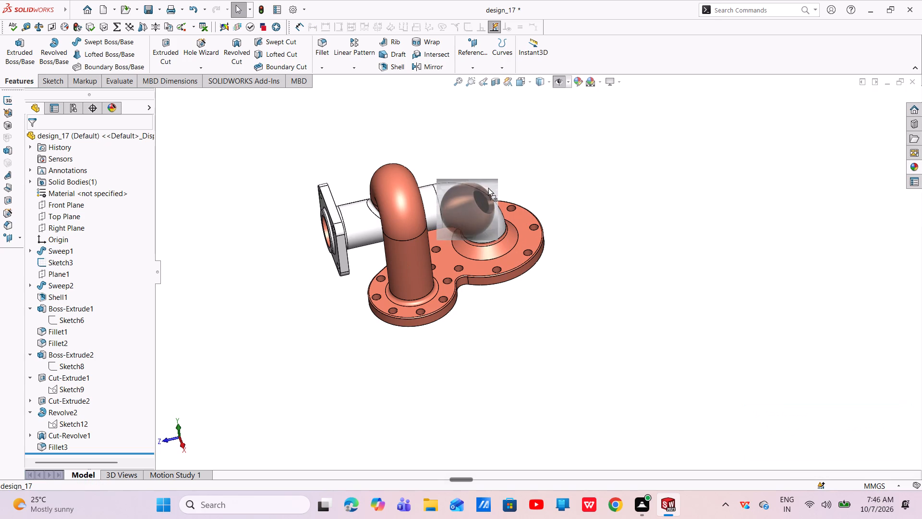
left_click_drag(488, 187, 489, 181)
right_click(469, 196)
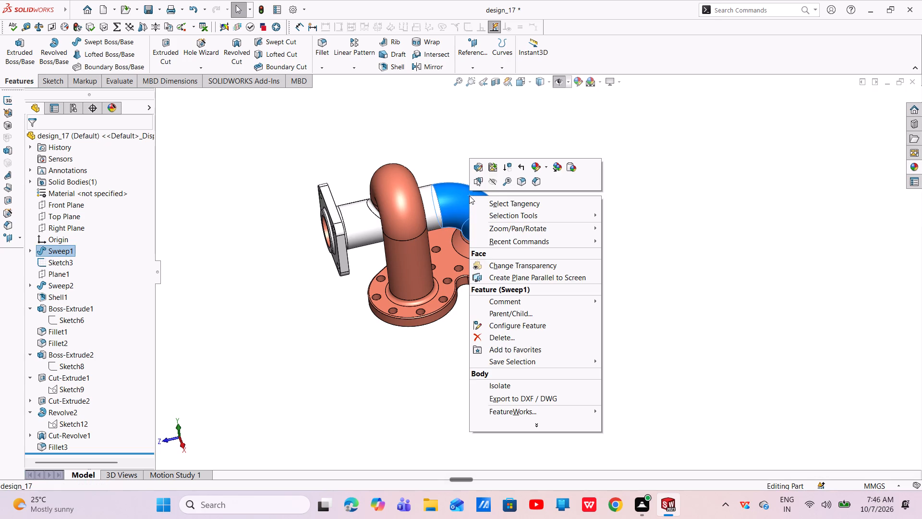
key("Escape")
Save the design_17 part in an oblique view with the whole manifold in sight.
middle_click_drag(394, 285, 394, 284)
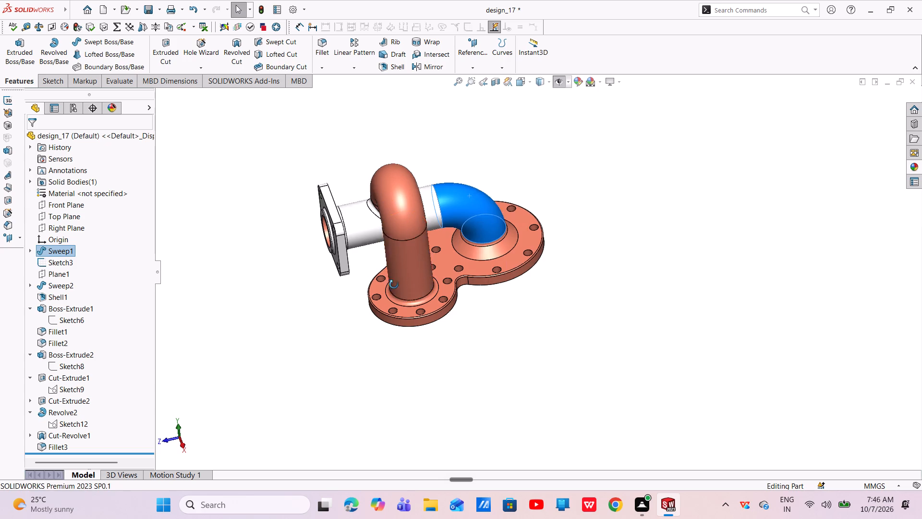
middle_click_drag(394, 284, 462, 266)
scroll(455, 261, "up", 3)
middle_click_drag(511, 266, 411, 241)
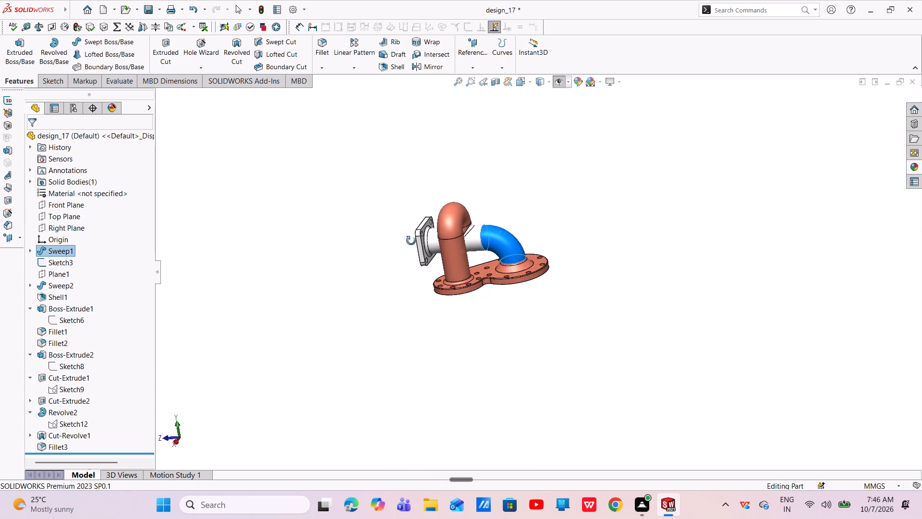
middle_click_drag(411, 241, 403, 278)
key("Escape")
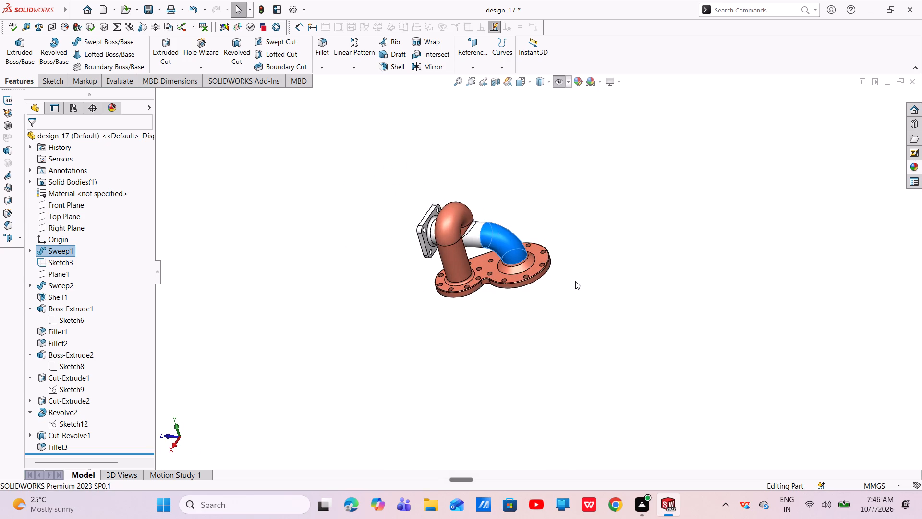
key("ctrl+s")
key("ctrl+s")
key("ctrl+s")
key("ctrl+s")
key("ctrl+s")
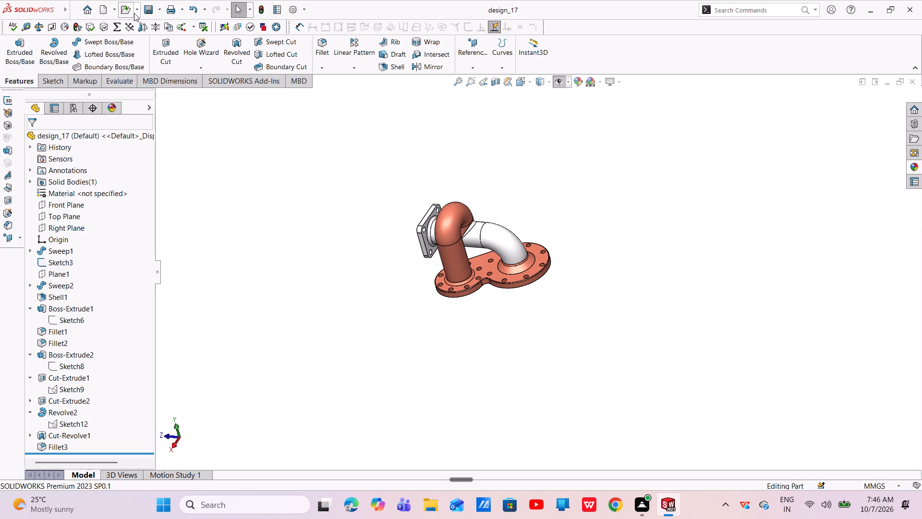
Export the part as an Adobe PDF named design_17 in New folder on the Desktop.
left_click(158, 13)
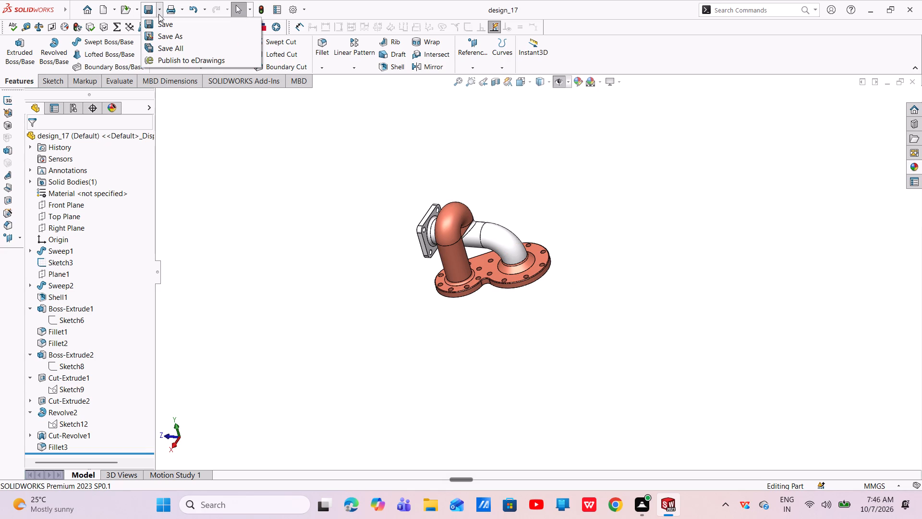
left_click(164, 33)
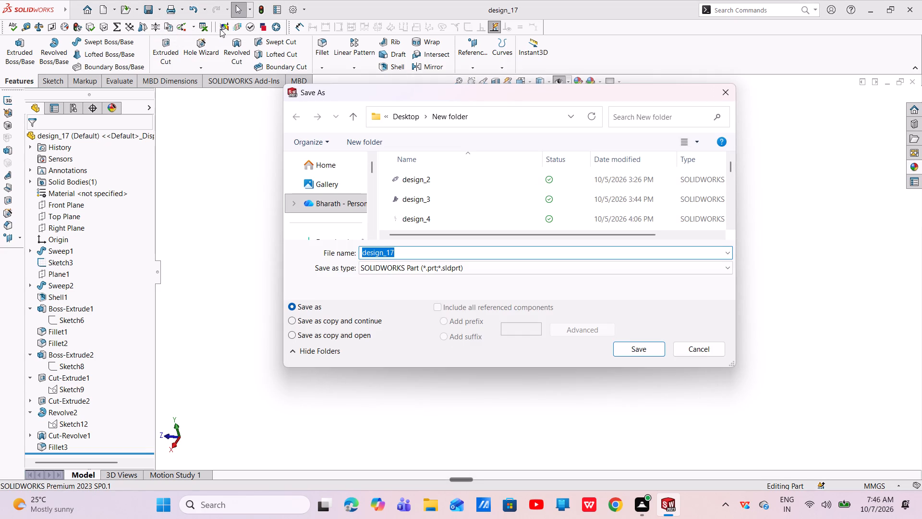
key("BackSpace")
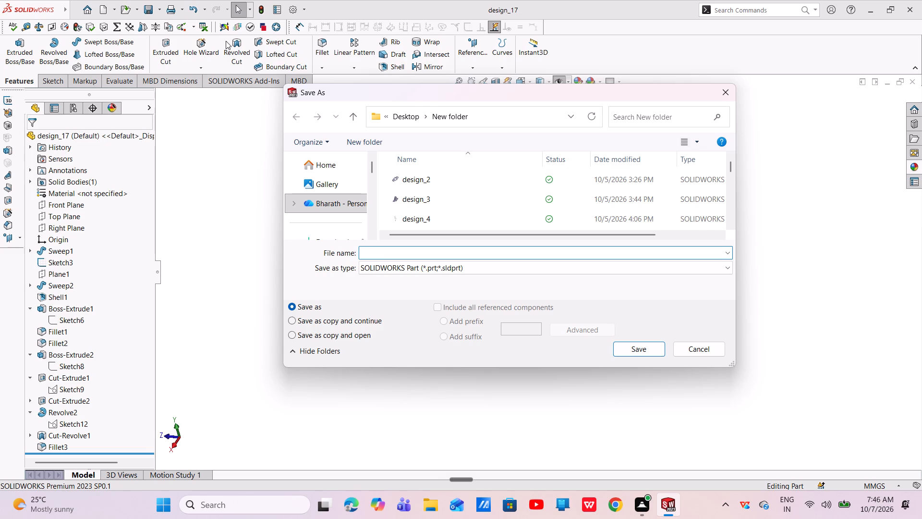
key("ctrl+z")
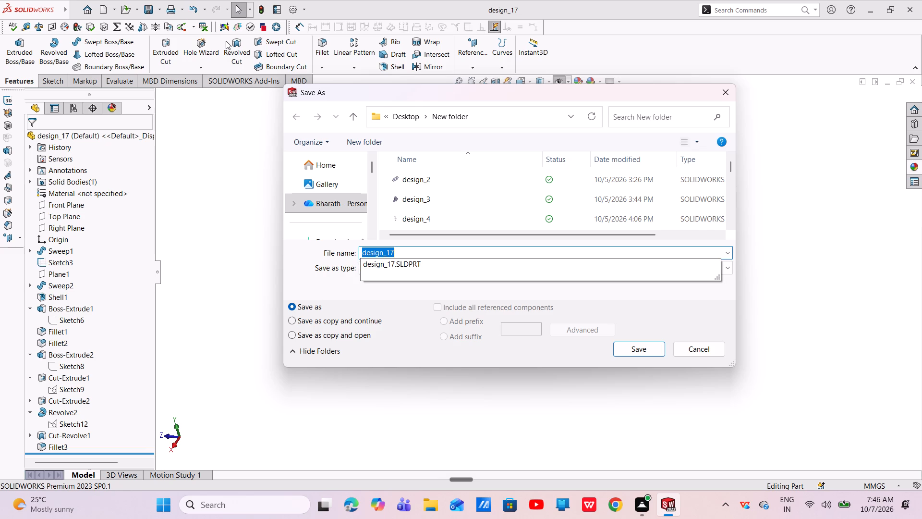
left_click(730, 267)
left_click(495, 72)
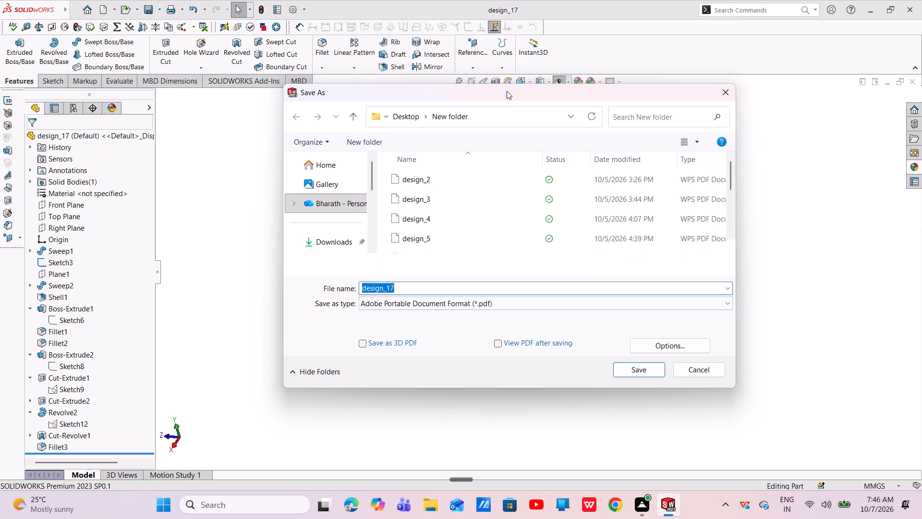
left_click(640, 371)
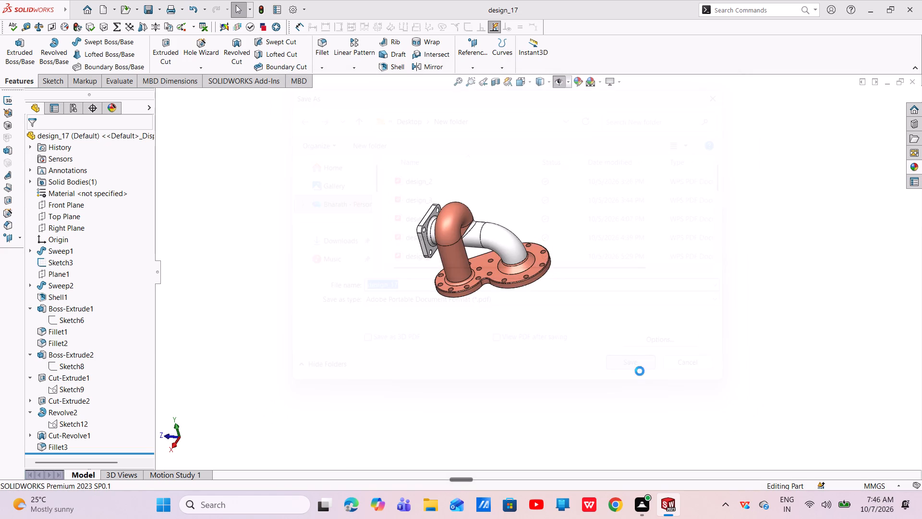
Save the design_17 part once more.
key("ctrl+s")
key("ctrl+s")
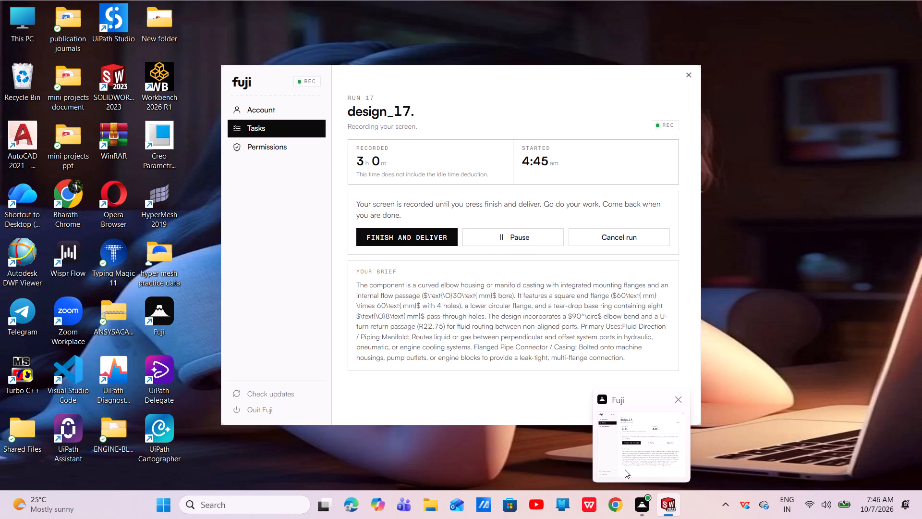